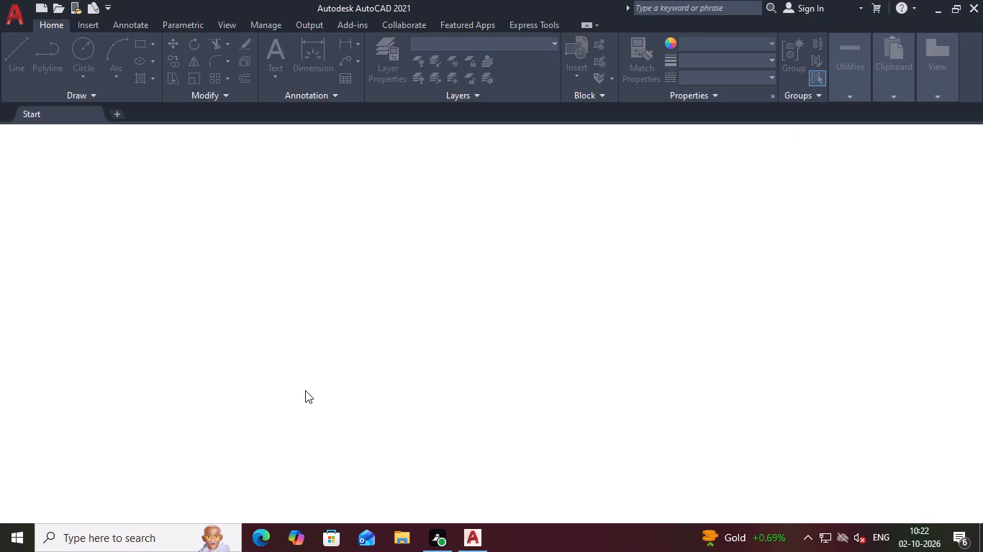
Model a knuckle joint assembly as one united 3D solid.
Start a new blank drawing from the start page.
left_click_drag(217, 291, 225, 291)
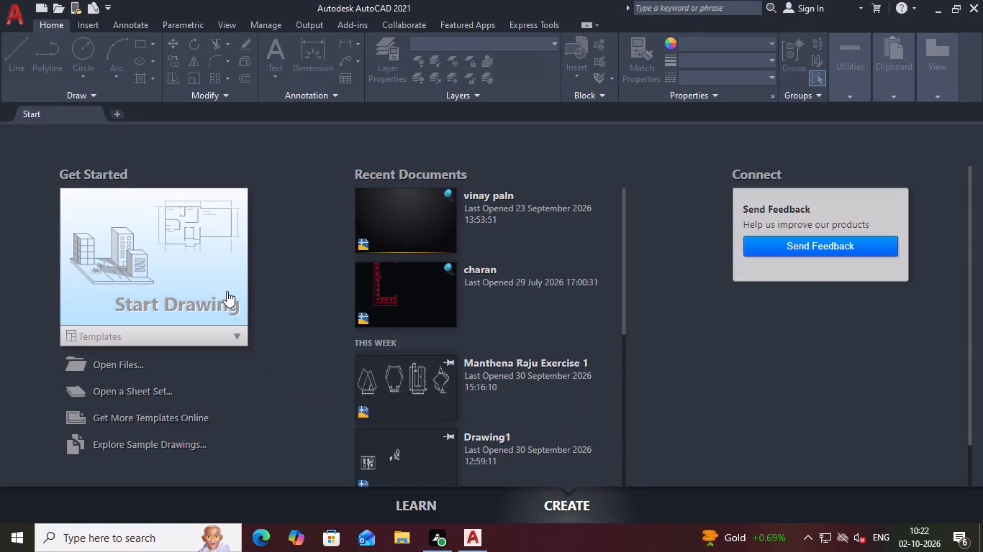
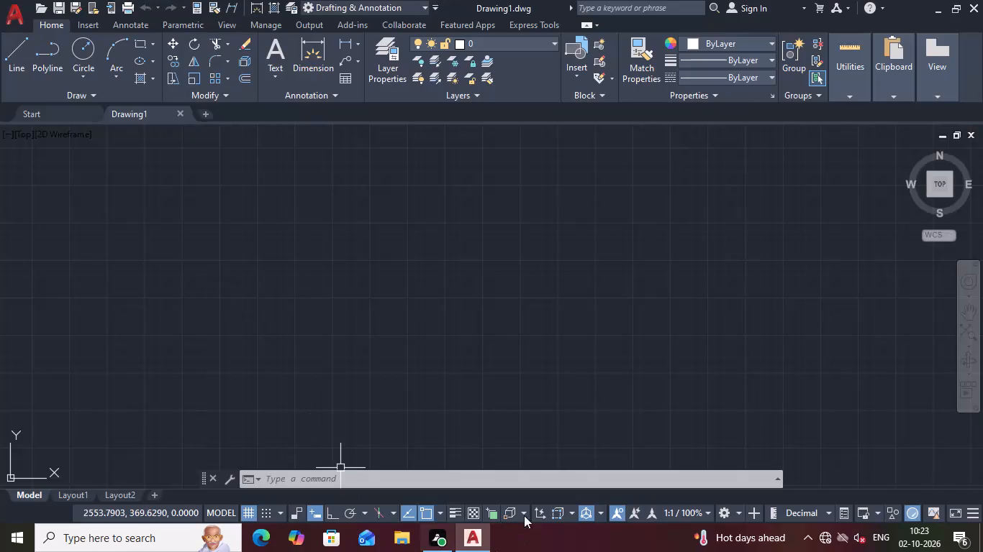
Switch the workspace to 3D Modeling.
left_click(740, 514)
left_click(762, 421)
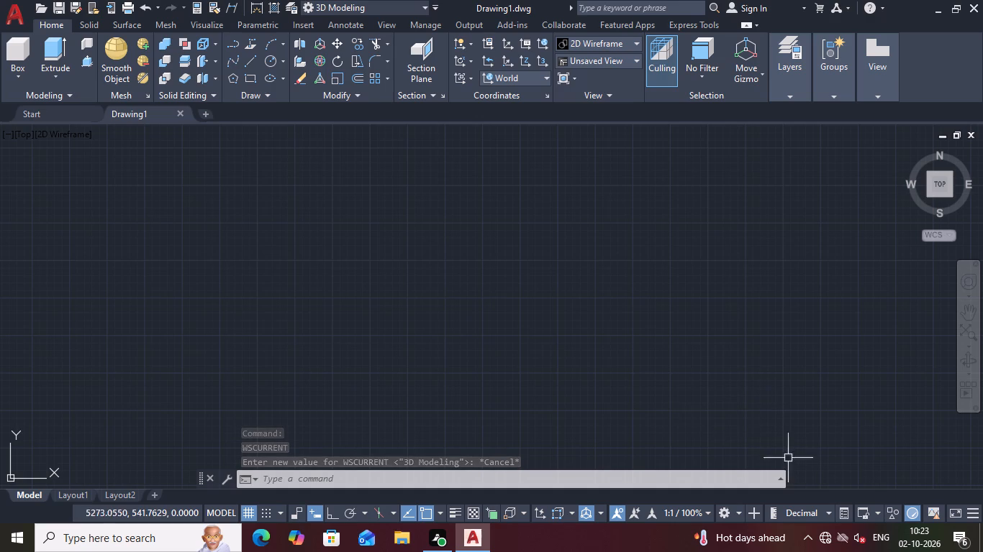
Set the drawing units' length precision to 0, with no decimal places.
type("UN")
key("Return")
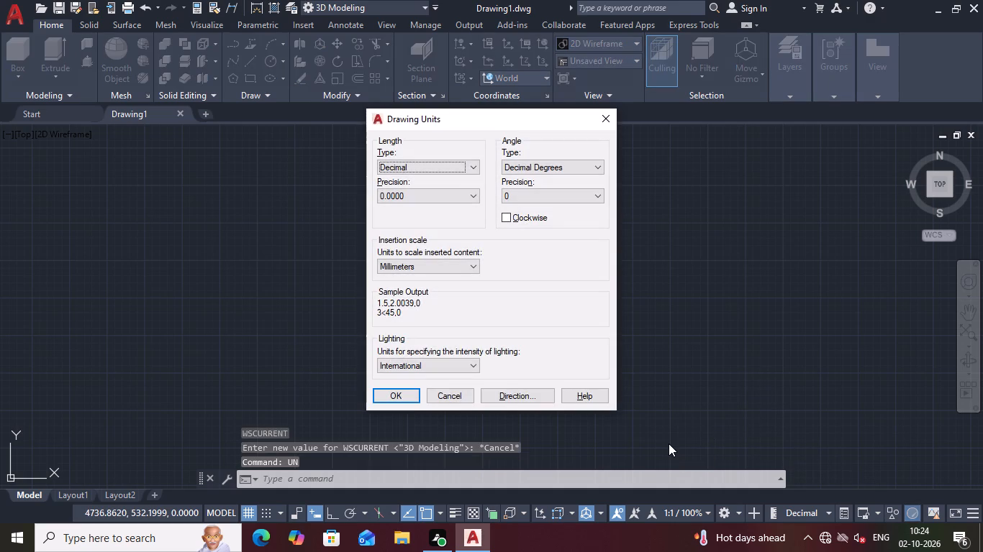
left_click(477, 196)
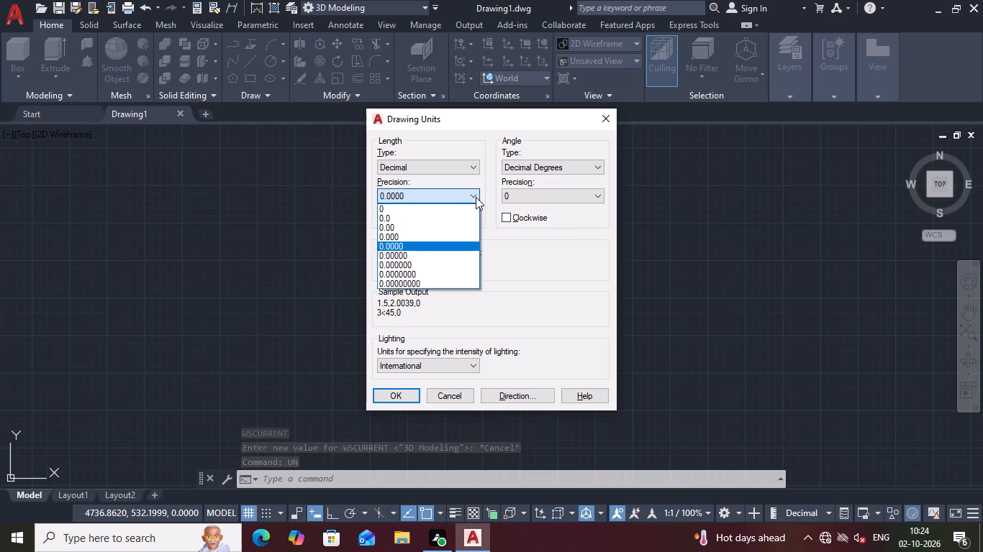
left_click(443, 206)
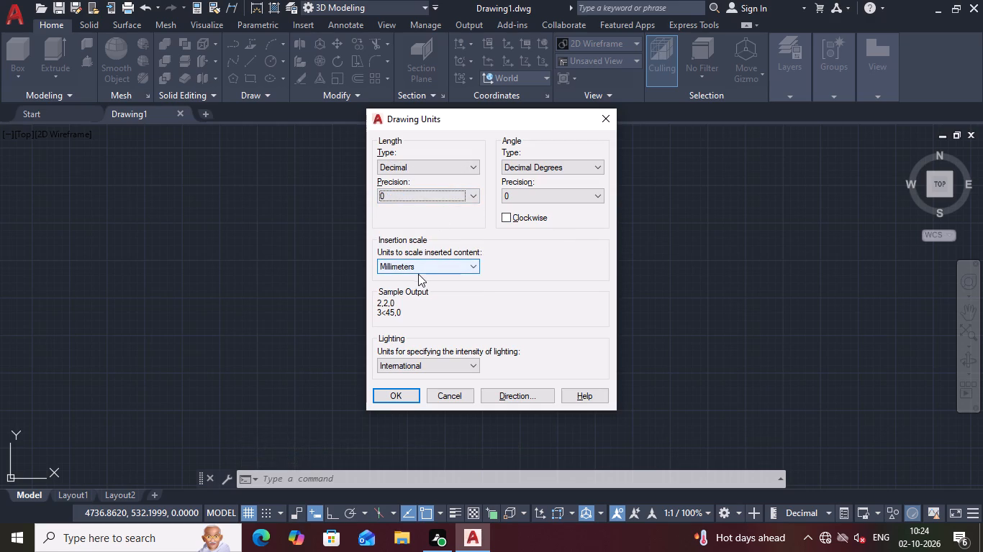
left_click(392, 395)
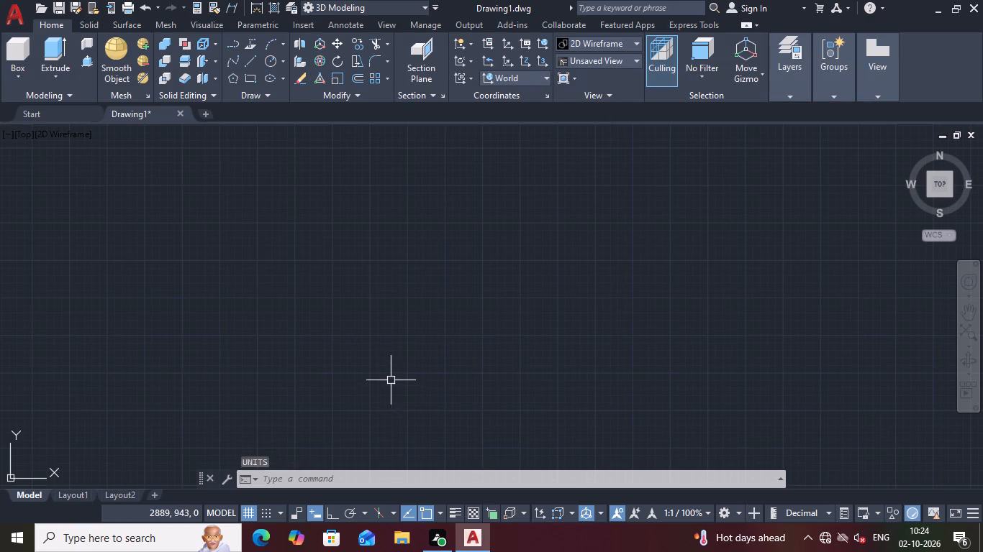
Draw a horizontal and a vertical construction line crossing at one point, with Ortho turned on.
scroll(489, 331, "down", 1)
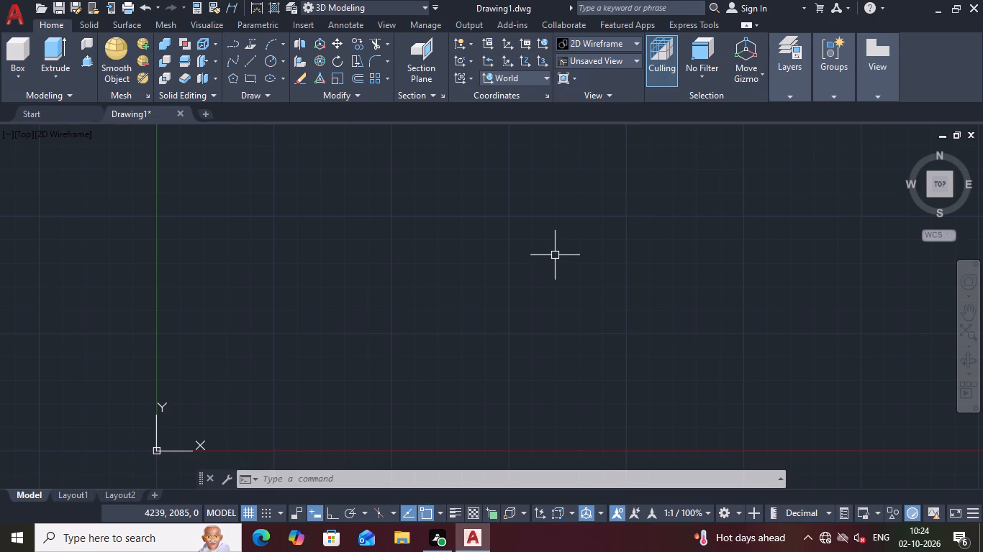
type("XL")
key("Return")
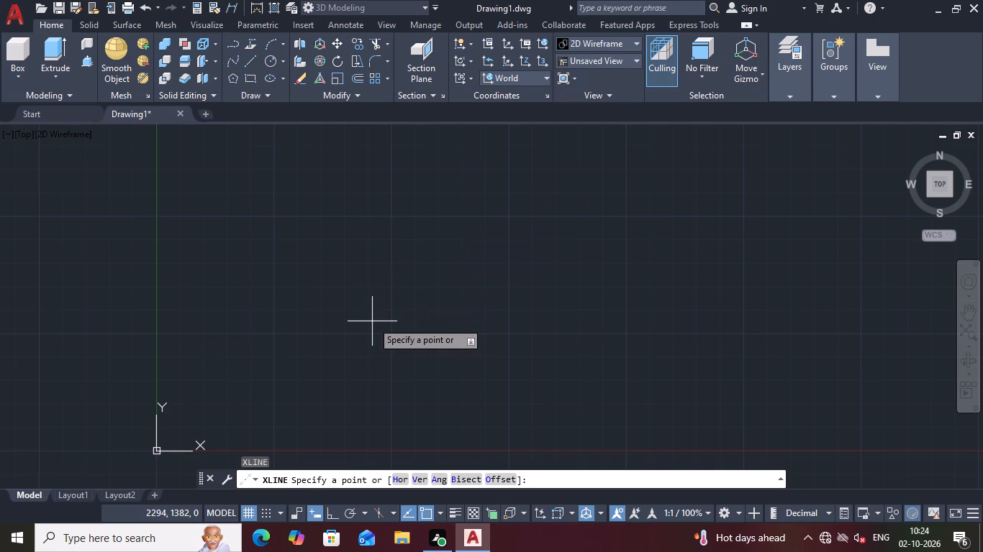
left_click(543, 316)
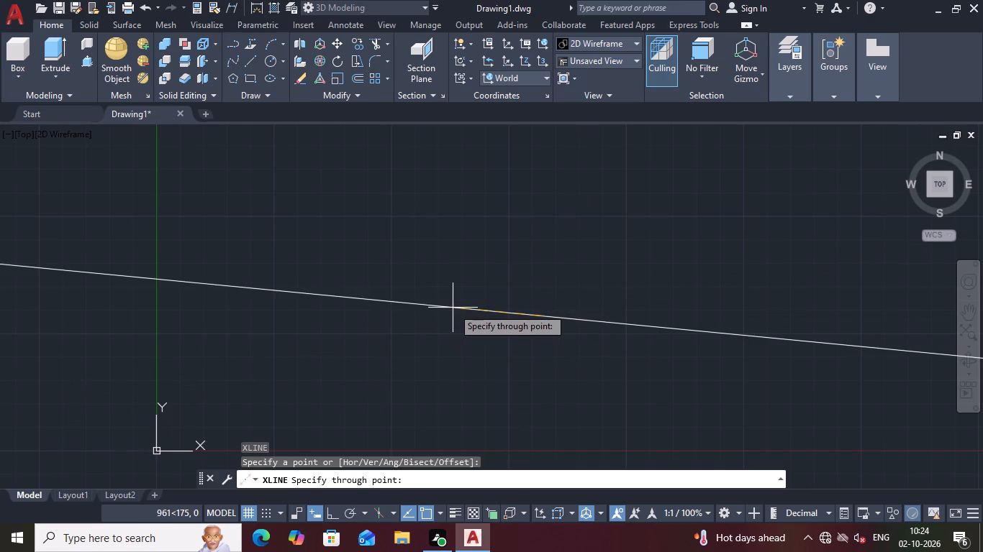
key("F8")
left_click(459, 305)
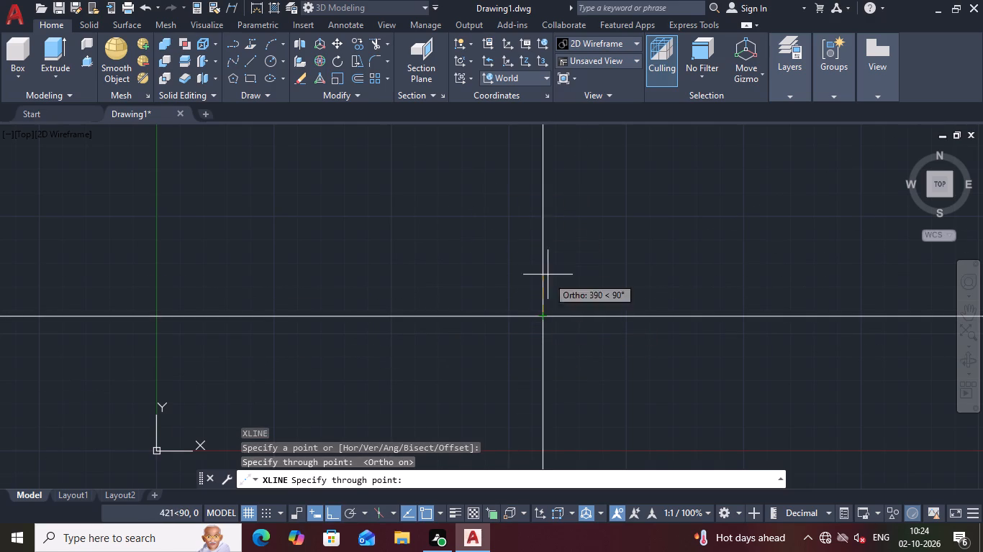
left_click(549, 221)
key("Escape")
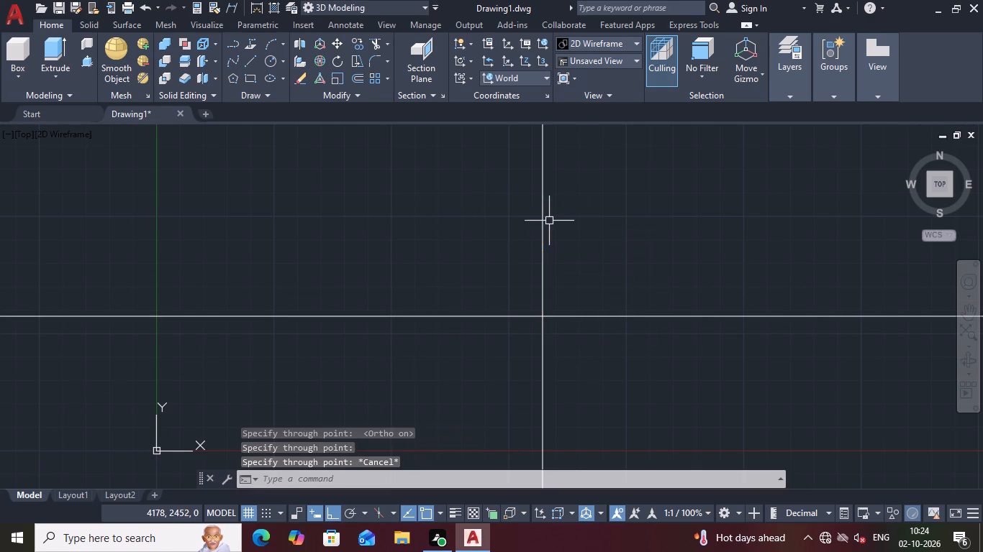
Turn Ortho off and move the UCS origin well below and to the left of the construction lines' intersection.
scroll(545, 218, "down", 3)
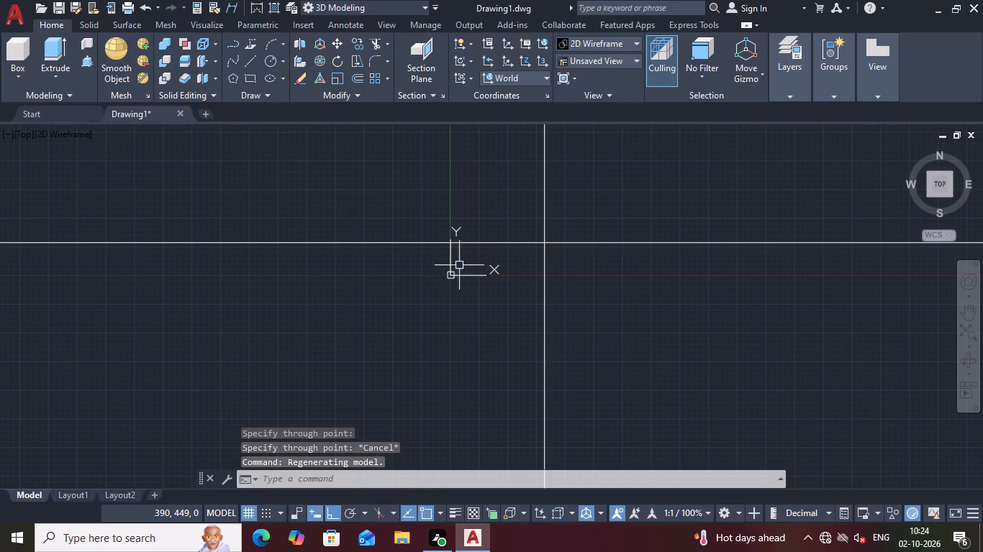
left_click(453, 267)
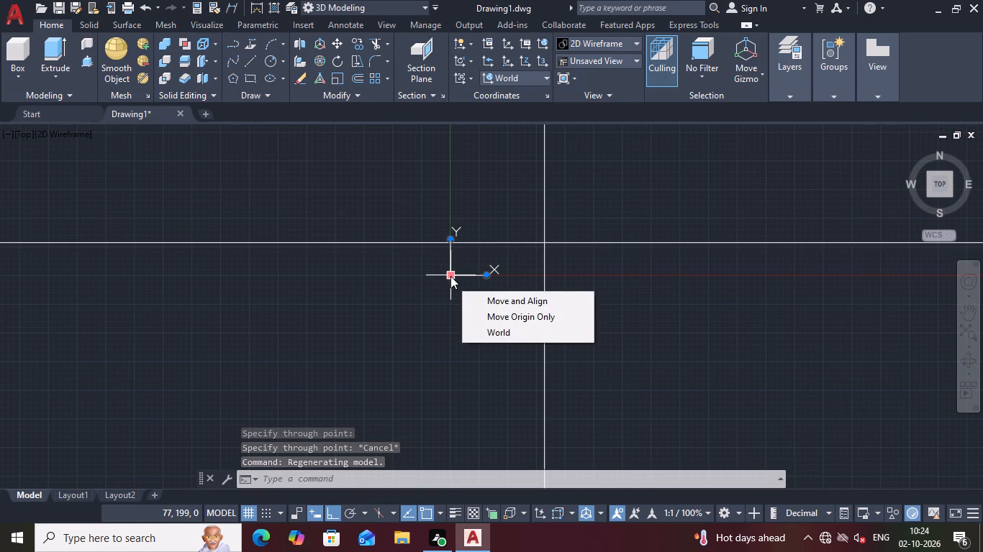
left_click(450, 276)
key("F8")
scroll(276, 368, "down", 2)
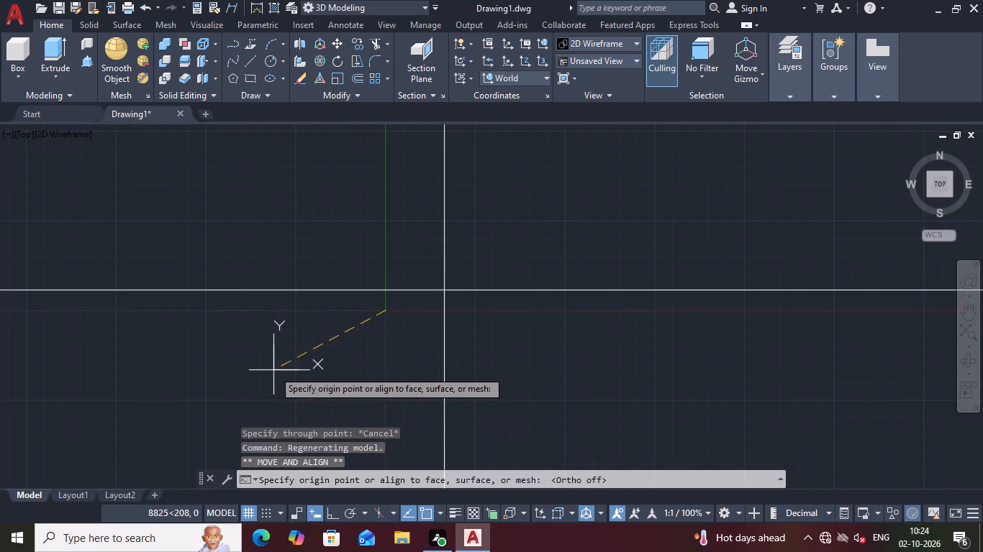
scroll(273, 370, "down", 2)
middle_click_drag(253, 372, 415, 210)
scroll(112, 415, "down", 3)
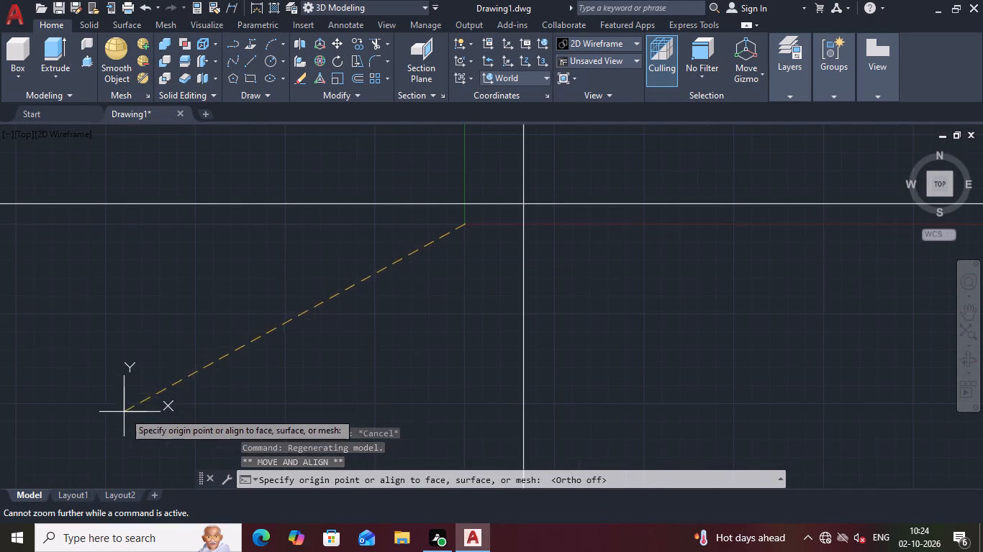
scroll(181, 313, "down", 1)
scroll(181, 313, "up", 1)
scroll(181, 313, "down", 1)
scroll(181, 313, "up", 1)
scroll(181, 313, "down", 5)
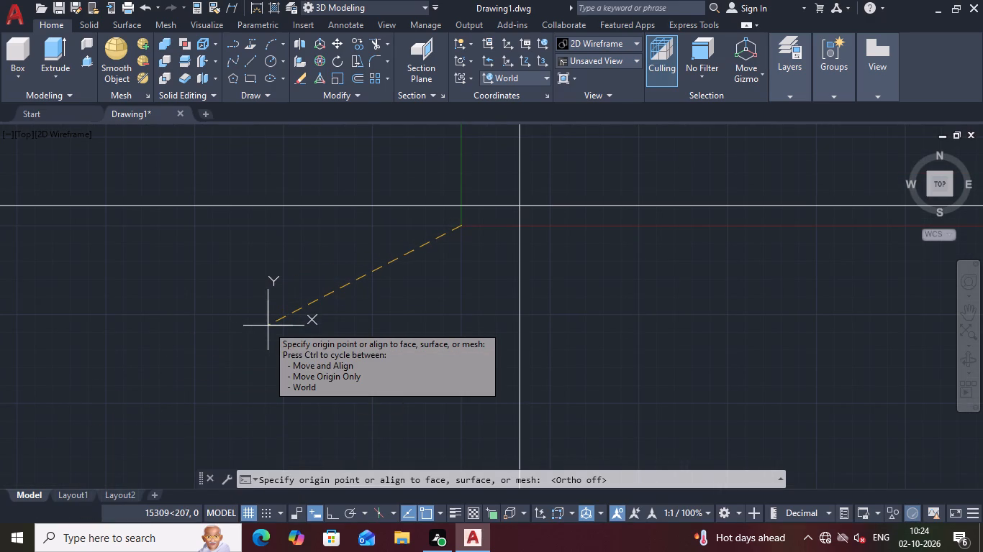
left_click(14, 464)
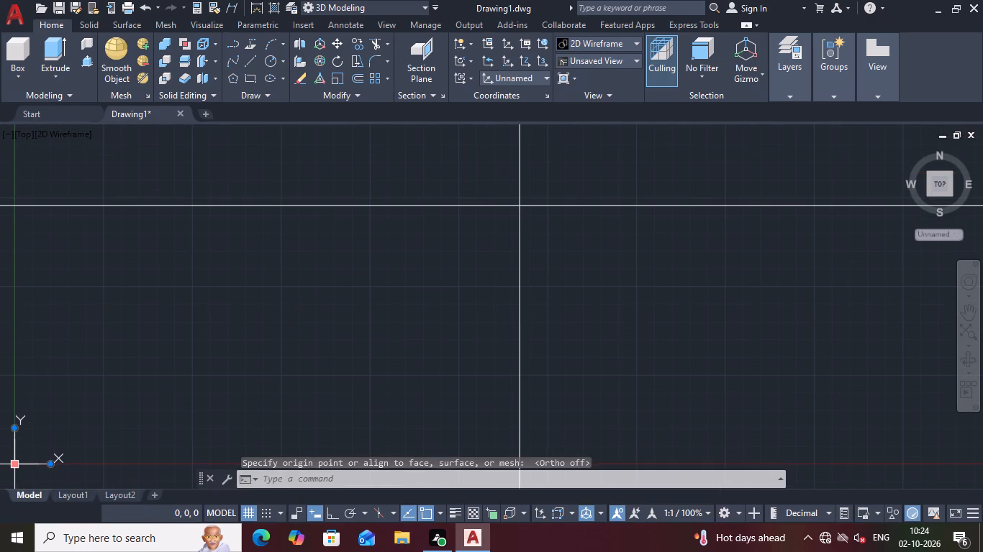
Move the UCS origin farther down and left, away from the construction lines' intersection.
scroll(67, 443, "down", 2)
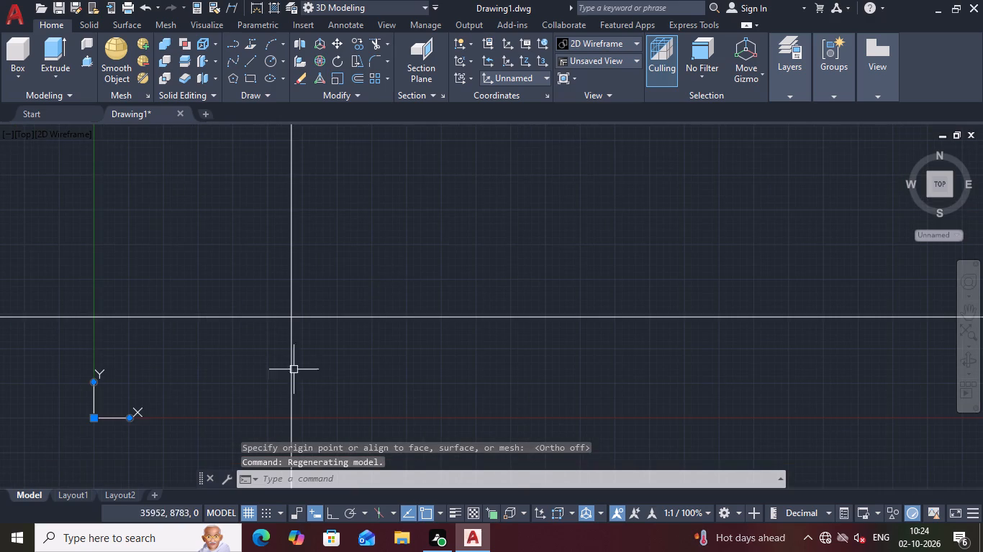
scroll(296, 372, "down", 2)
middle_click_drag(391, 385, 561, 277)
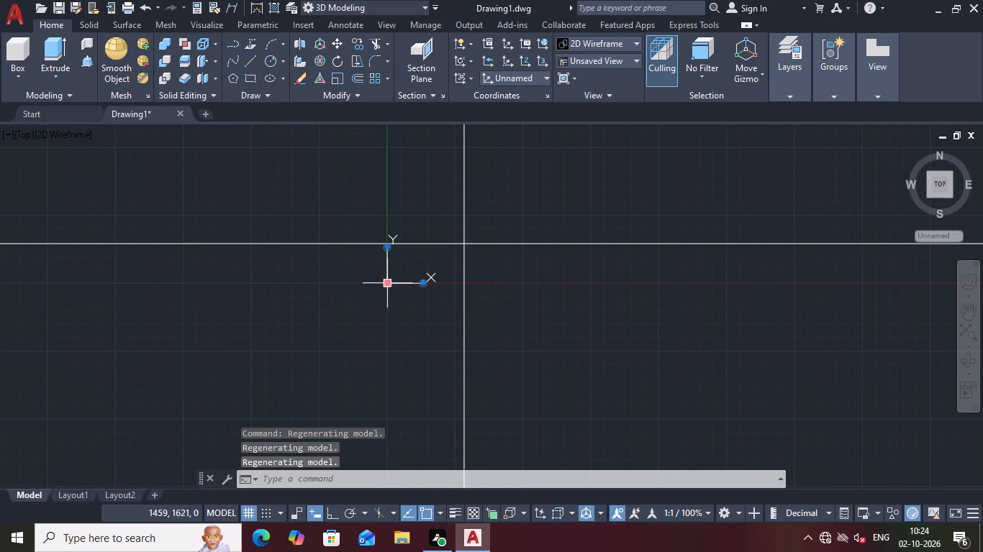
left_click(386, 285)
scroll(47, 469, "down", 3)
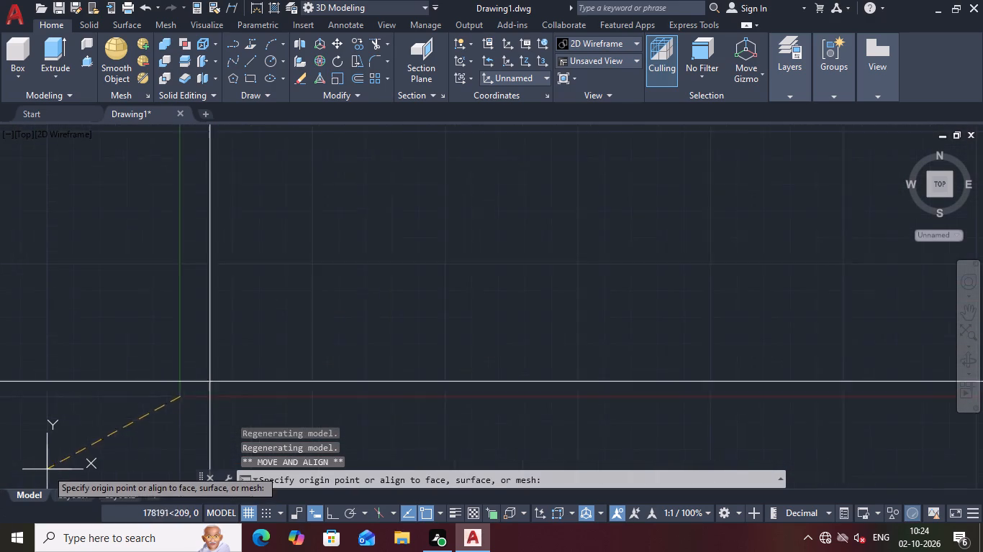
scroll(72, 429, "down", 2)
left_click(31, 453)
Relocate the UCS origin even farther to the lower left of the crossing construction lines and deselect it.
scroll(67, 443, "down", 2)
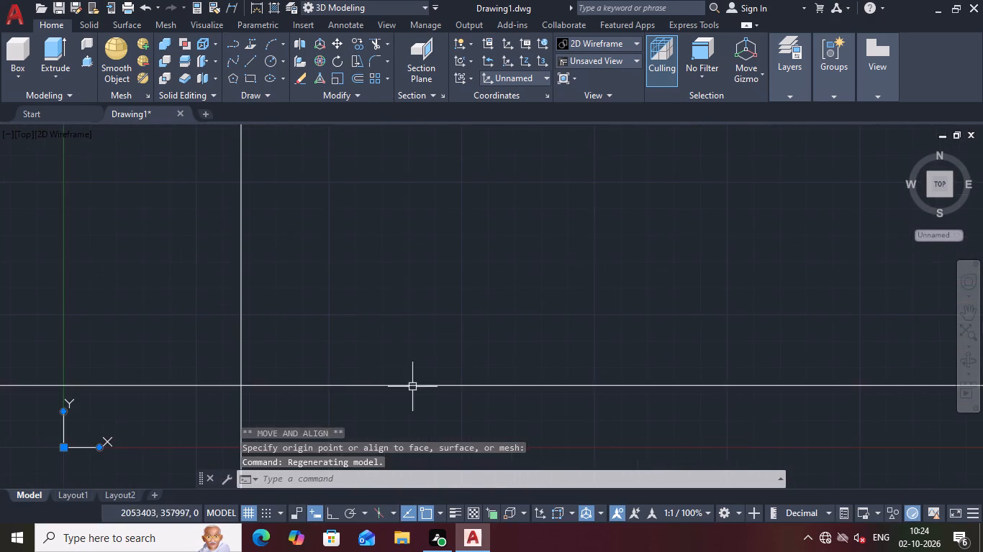
scroll(414, 386, "down", 2)
scroll(414, 386, "up", 1)
scroll(414, 386, "down", 1)
scroll(417, 379, "up", 1)
scroll(417, 379, "down", 2)
middle_click_drag(422, 421, 602, 211)
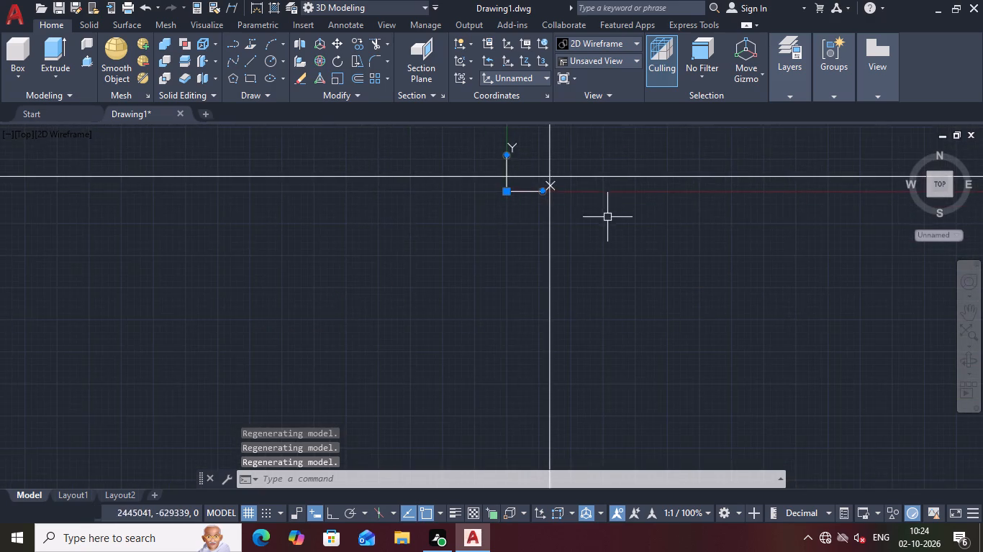
scroll(605, 208, "down", 3)
left_click(579, 202)
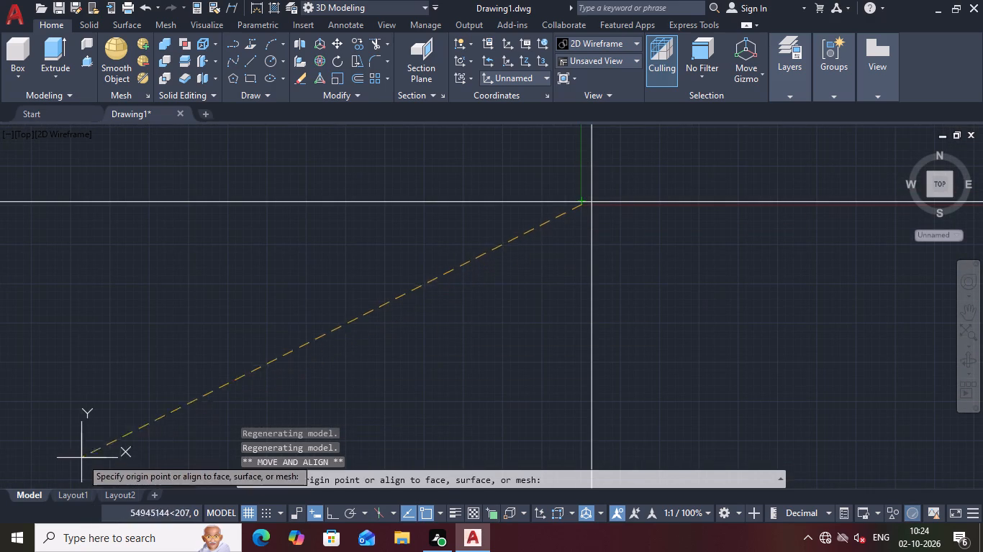
left_click(18, 470)
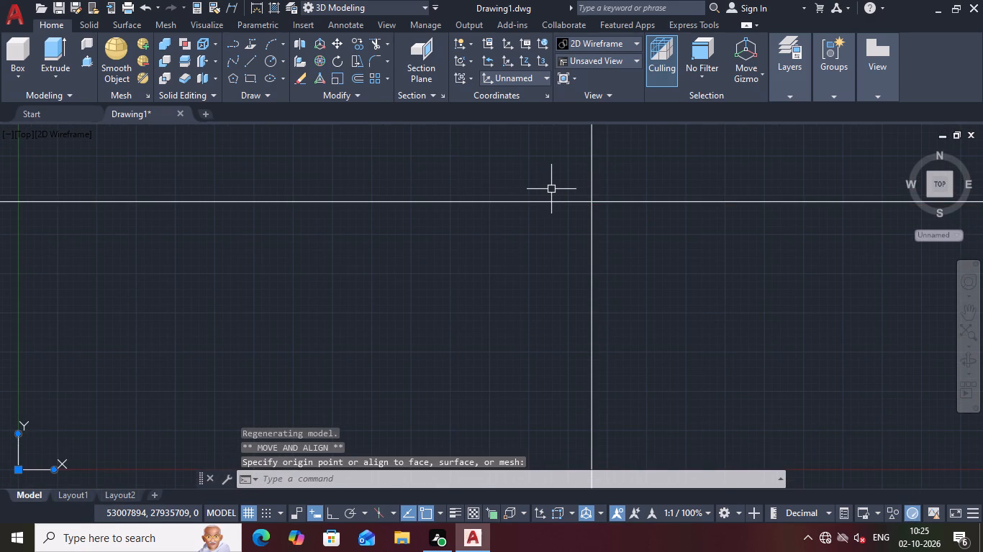
key("Escape")
Draw a circle of radius 15 centred on the intersection of the construction lines.
scroll(607, 223, "down", 1)
middle_click_drag(652, 234, 610, 343)
scroll(610, 343, "down", 1)
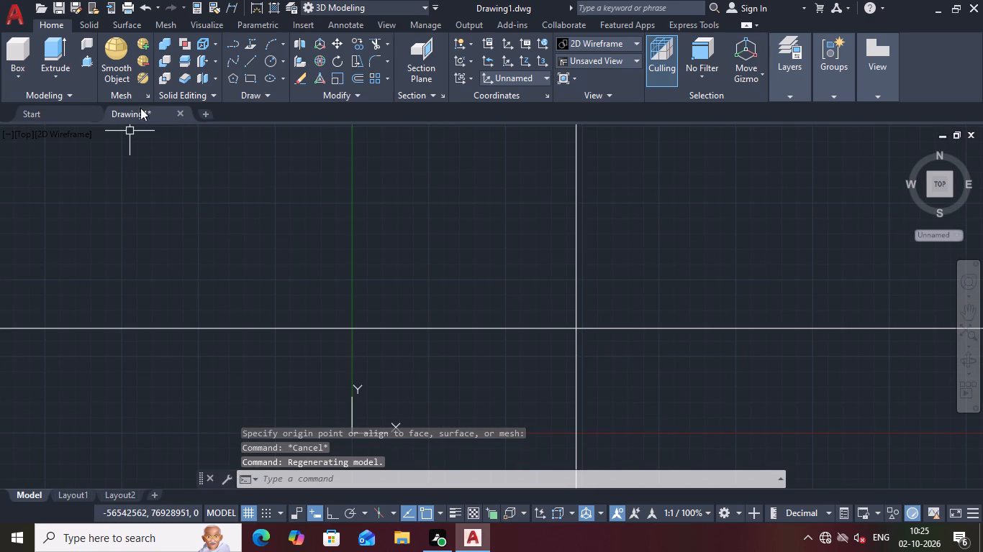
left_click(268, 57)
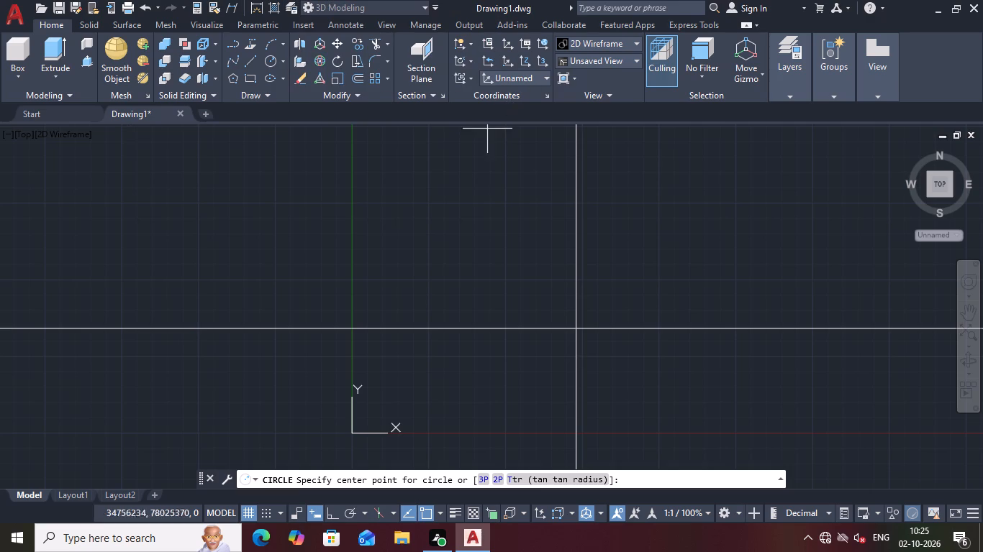
left_click(570, 328)
type("15")
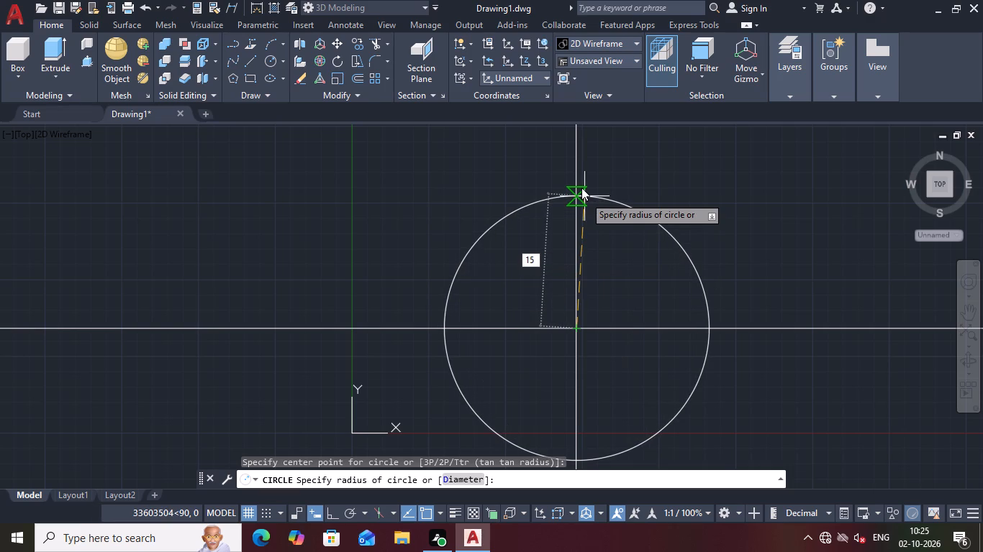
key("F8")
key("Return")
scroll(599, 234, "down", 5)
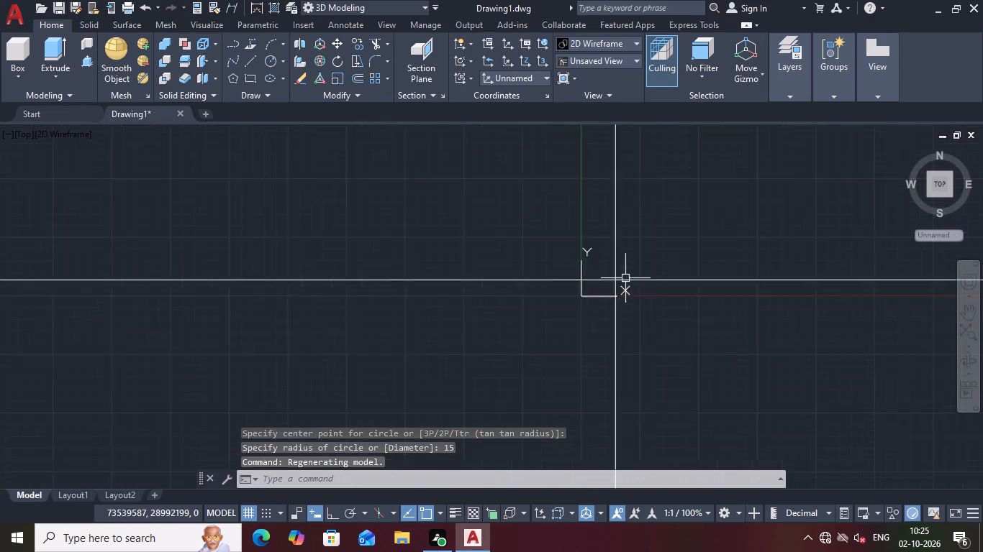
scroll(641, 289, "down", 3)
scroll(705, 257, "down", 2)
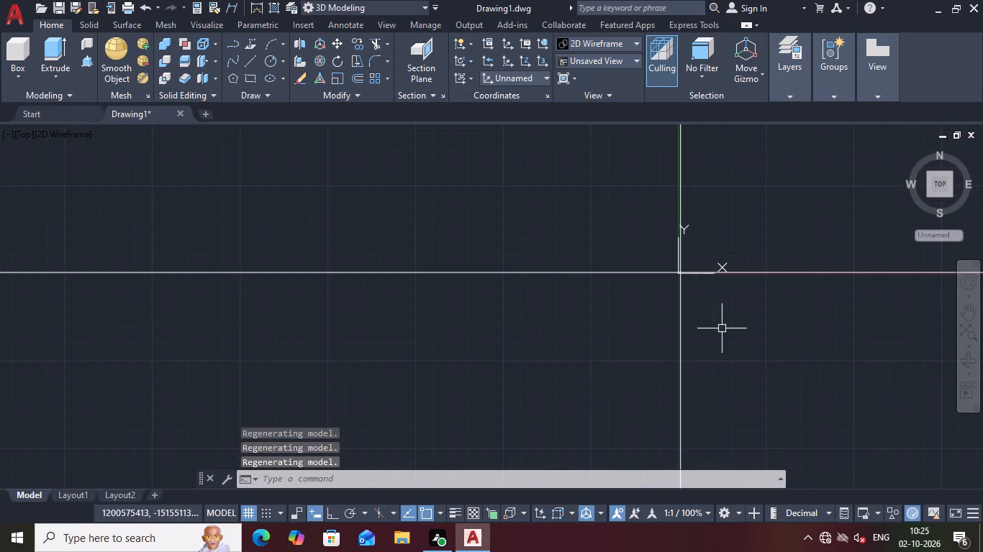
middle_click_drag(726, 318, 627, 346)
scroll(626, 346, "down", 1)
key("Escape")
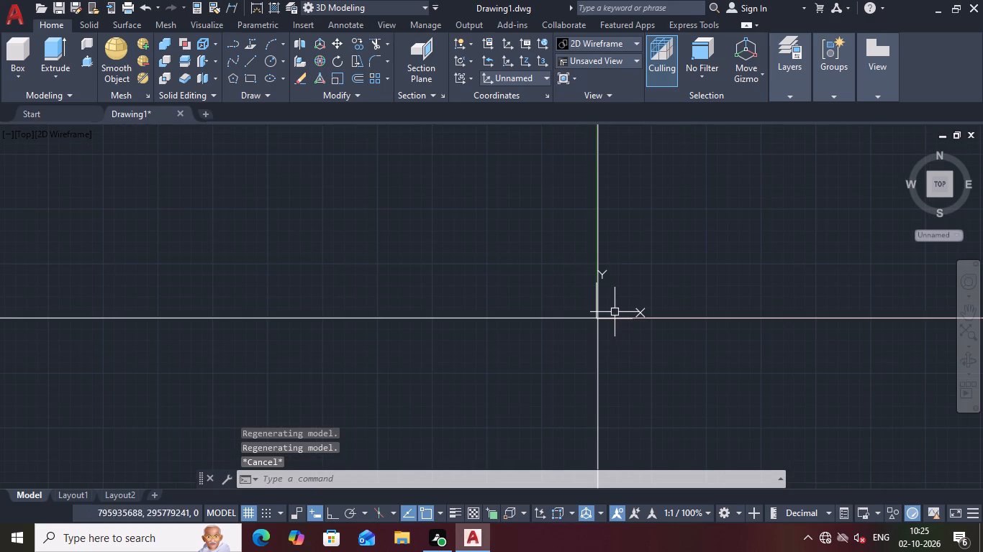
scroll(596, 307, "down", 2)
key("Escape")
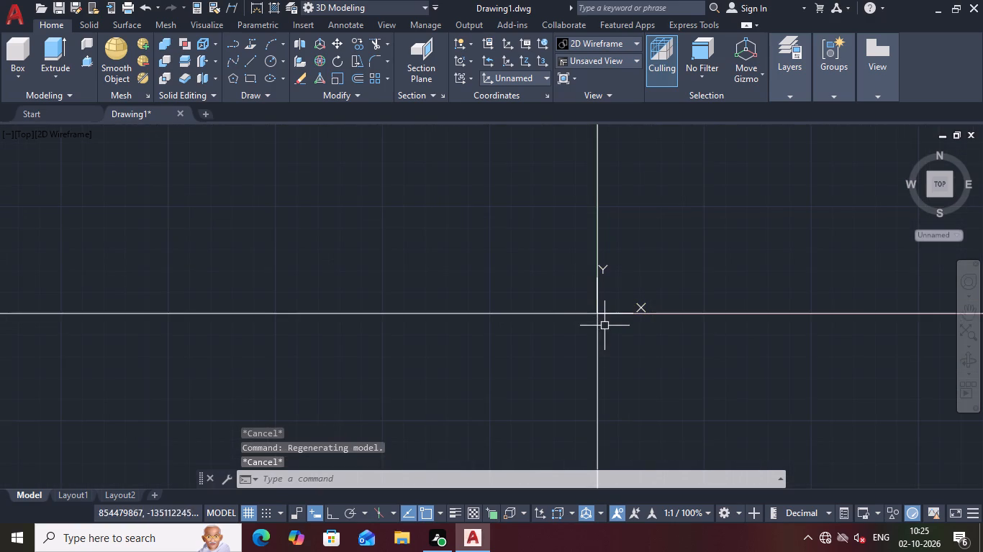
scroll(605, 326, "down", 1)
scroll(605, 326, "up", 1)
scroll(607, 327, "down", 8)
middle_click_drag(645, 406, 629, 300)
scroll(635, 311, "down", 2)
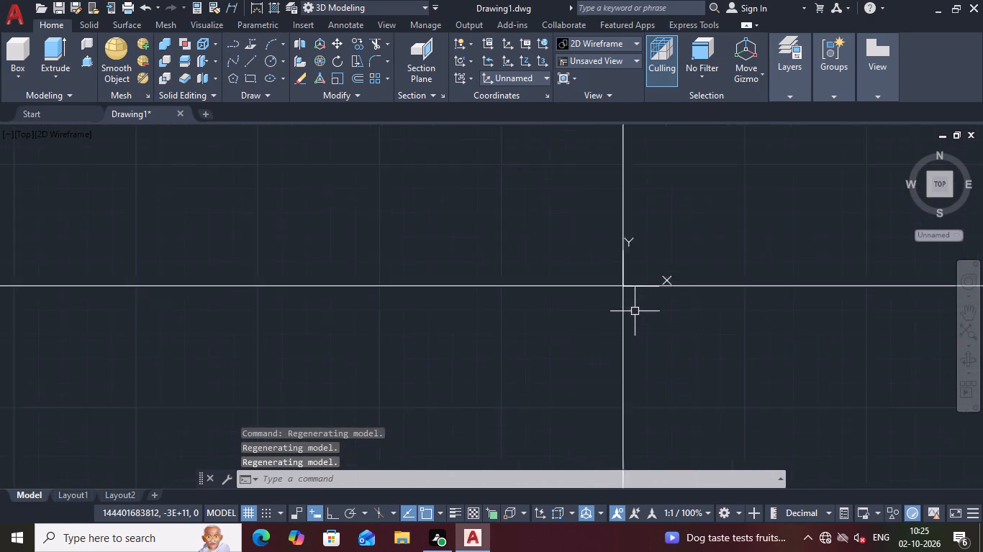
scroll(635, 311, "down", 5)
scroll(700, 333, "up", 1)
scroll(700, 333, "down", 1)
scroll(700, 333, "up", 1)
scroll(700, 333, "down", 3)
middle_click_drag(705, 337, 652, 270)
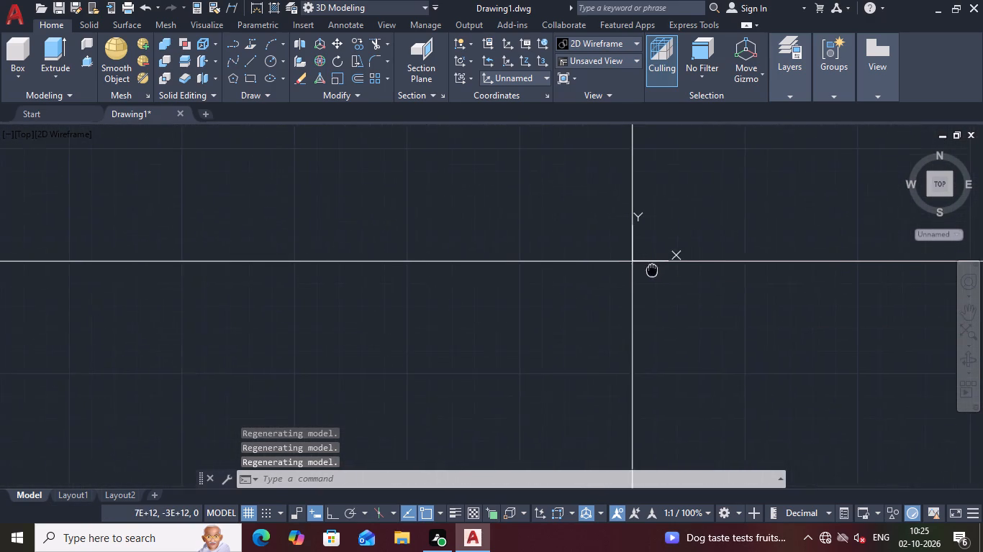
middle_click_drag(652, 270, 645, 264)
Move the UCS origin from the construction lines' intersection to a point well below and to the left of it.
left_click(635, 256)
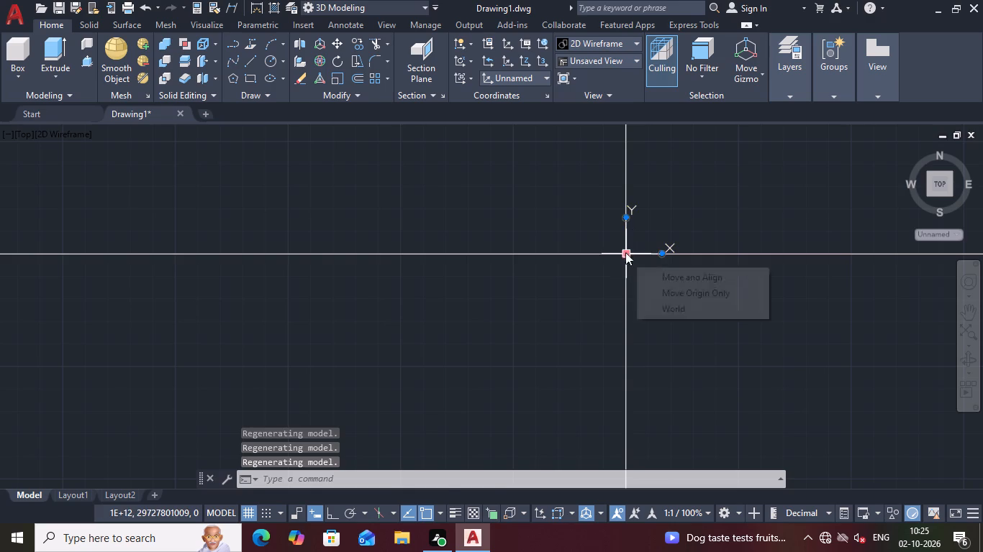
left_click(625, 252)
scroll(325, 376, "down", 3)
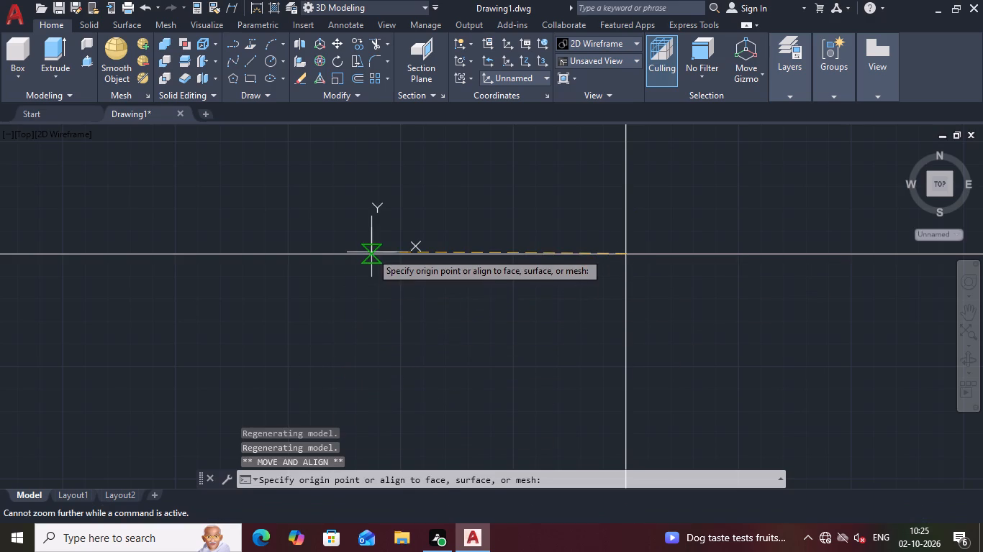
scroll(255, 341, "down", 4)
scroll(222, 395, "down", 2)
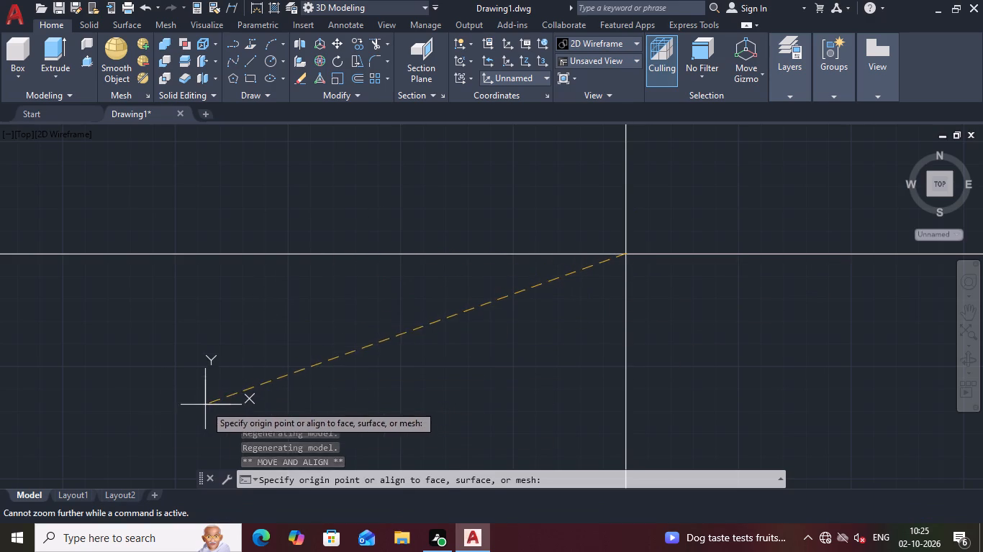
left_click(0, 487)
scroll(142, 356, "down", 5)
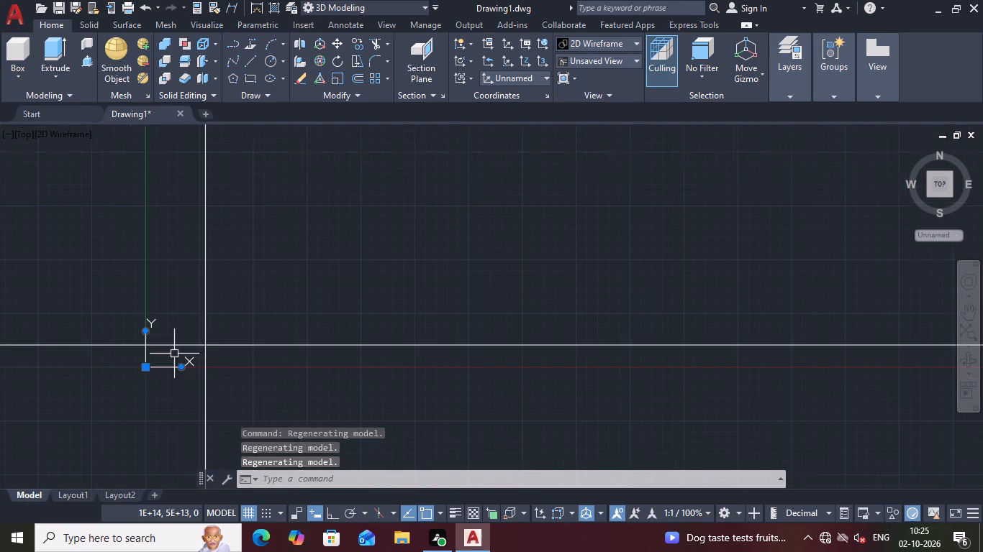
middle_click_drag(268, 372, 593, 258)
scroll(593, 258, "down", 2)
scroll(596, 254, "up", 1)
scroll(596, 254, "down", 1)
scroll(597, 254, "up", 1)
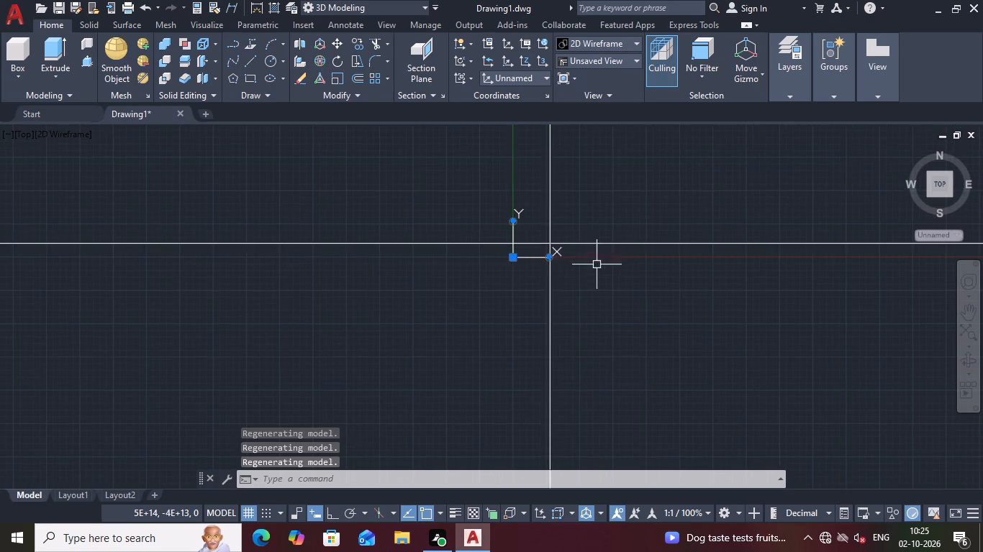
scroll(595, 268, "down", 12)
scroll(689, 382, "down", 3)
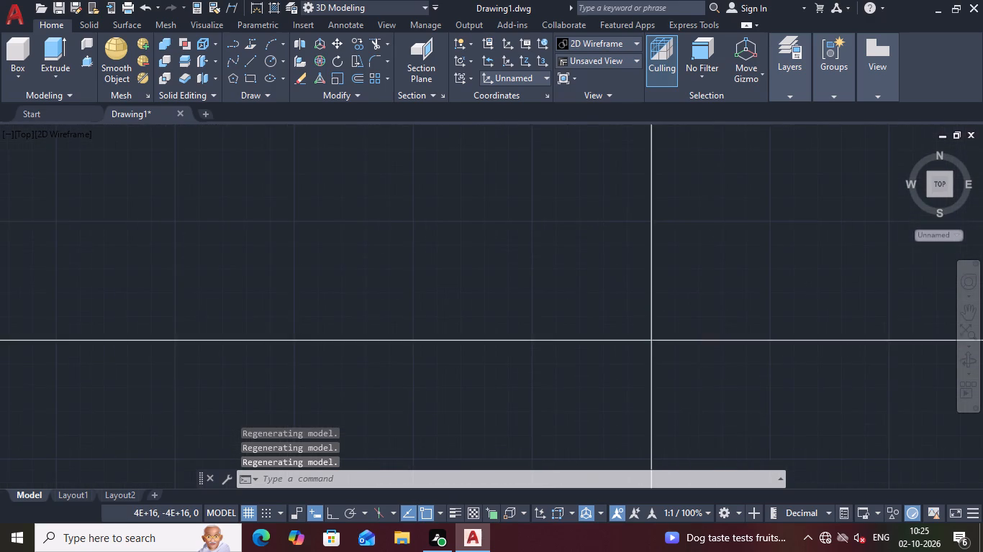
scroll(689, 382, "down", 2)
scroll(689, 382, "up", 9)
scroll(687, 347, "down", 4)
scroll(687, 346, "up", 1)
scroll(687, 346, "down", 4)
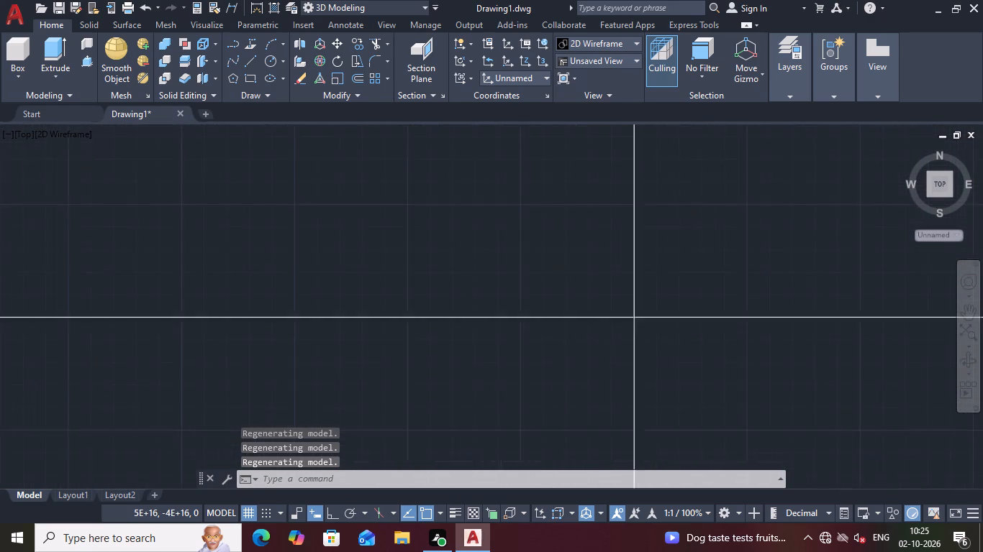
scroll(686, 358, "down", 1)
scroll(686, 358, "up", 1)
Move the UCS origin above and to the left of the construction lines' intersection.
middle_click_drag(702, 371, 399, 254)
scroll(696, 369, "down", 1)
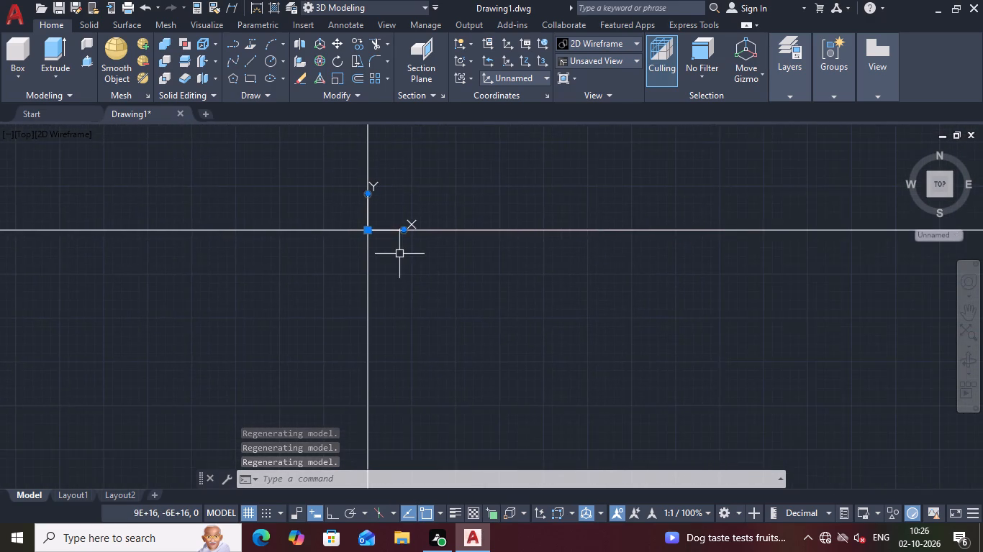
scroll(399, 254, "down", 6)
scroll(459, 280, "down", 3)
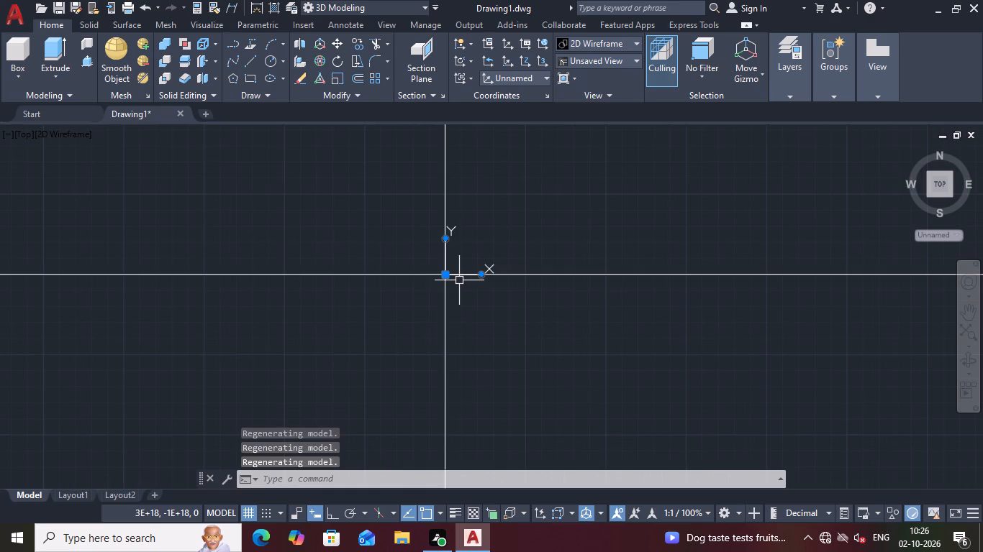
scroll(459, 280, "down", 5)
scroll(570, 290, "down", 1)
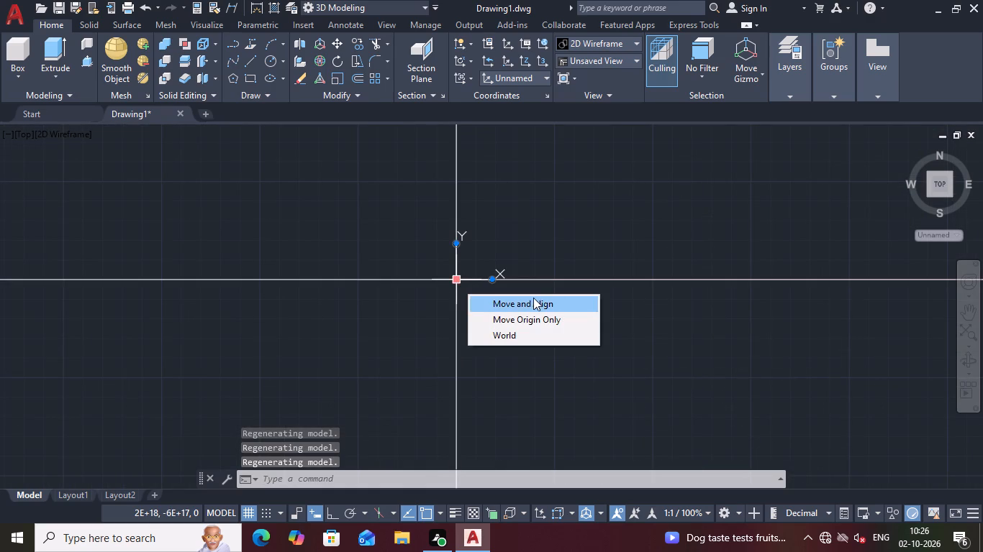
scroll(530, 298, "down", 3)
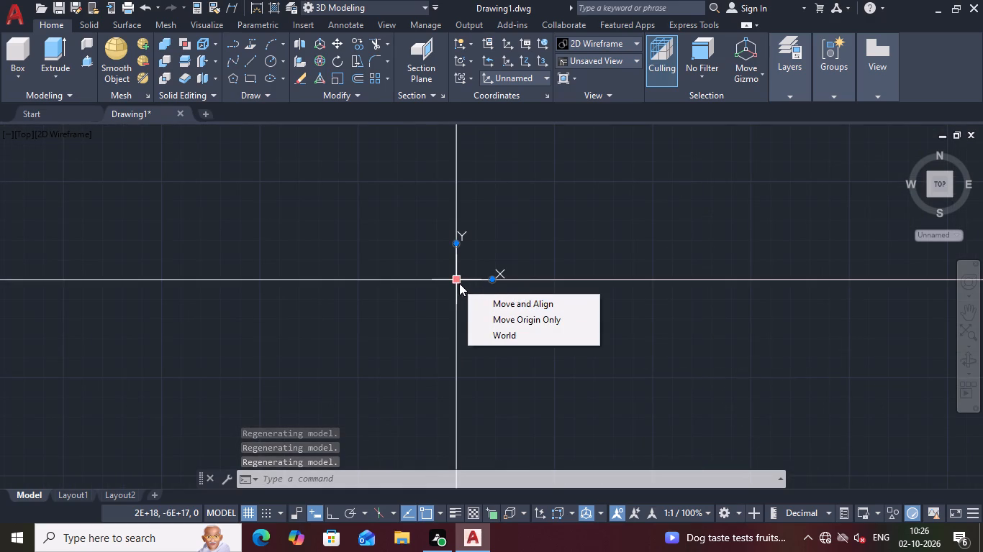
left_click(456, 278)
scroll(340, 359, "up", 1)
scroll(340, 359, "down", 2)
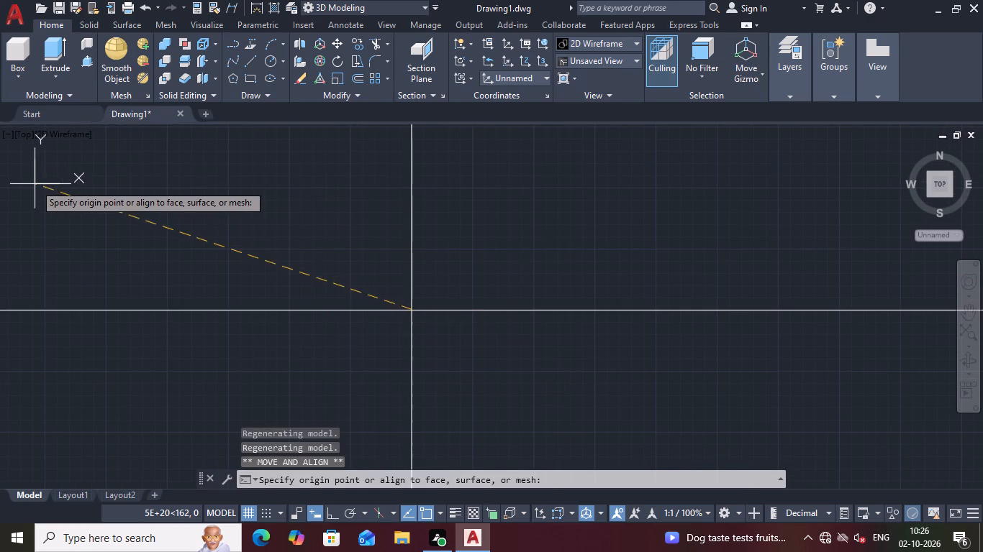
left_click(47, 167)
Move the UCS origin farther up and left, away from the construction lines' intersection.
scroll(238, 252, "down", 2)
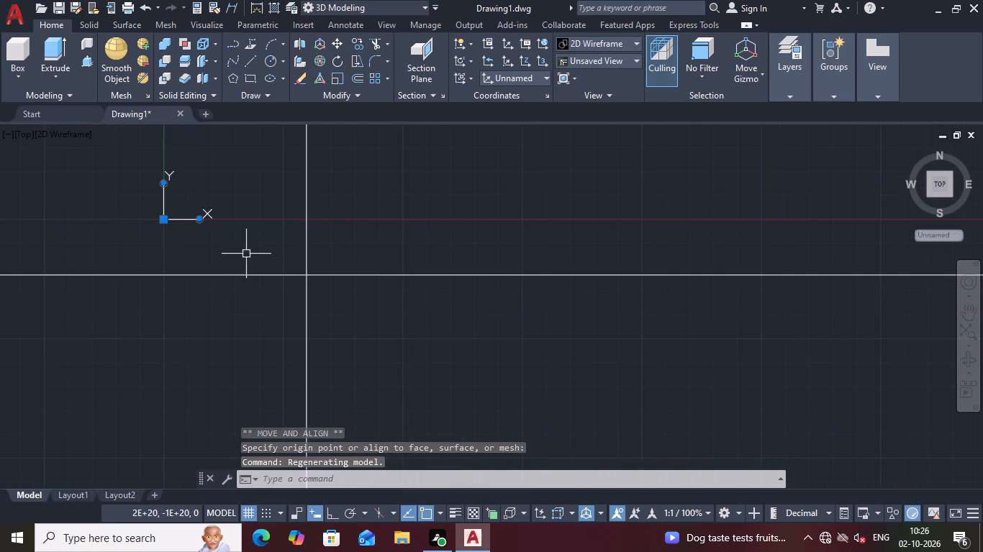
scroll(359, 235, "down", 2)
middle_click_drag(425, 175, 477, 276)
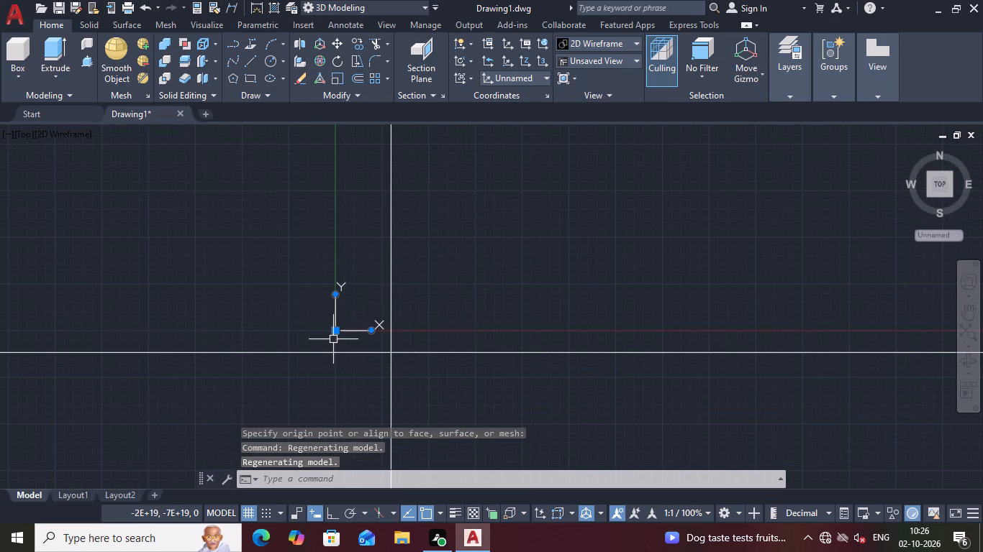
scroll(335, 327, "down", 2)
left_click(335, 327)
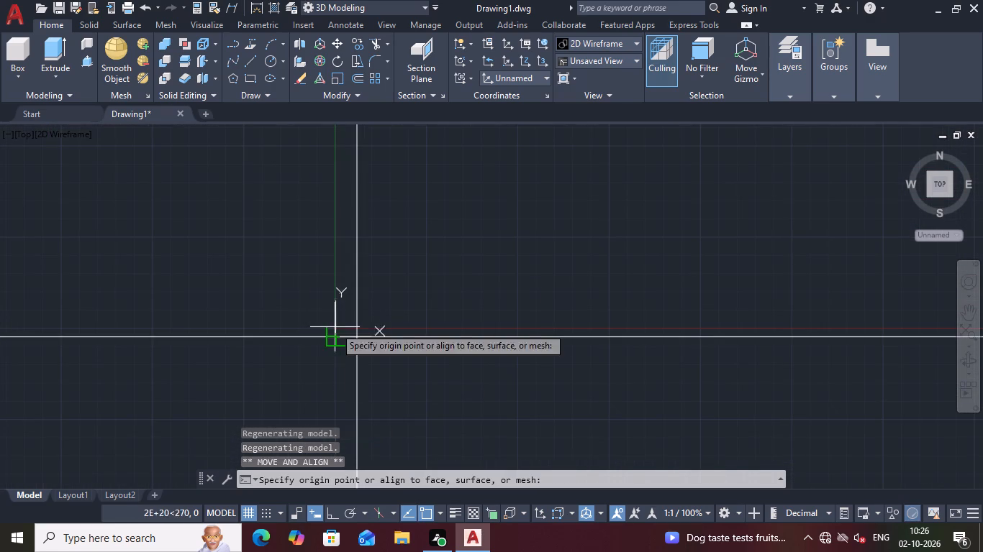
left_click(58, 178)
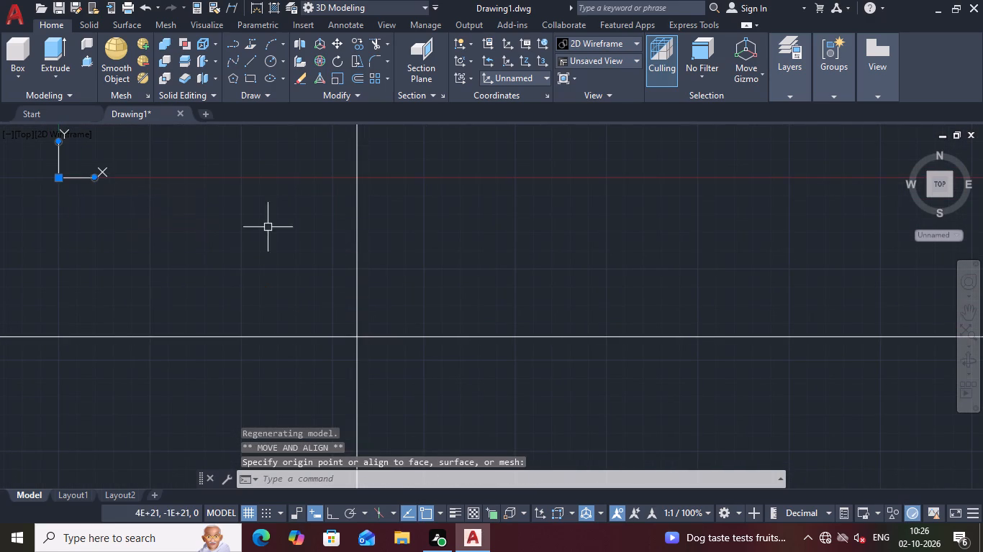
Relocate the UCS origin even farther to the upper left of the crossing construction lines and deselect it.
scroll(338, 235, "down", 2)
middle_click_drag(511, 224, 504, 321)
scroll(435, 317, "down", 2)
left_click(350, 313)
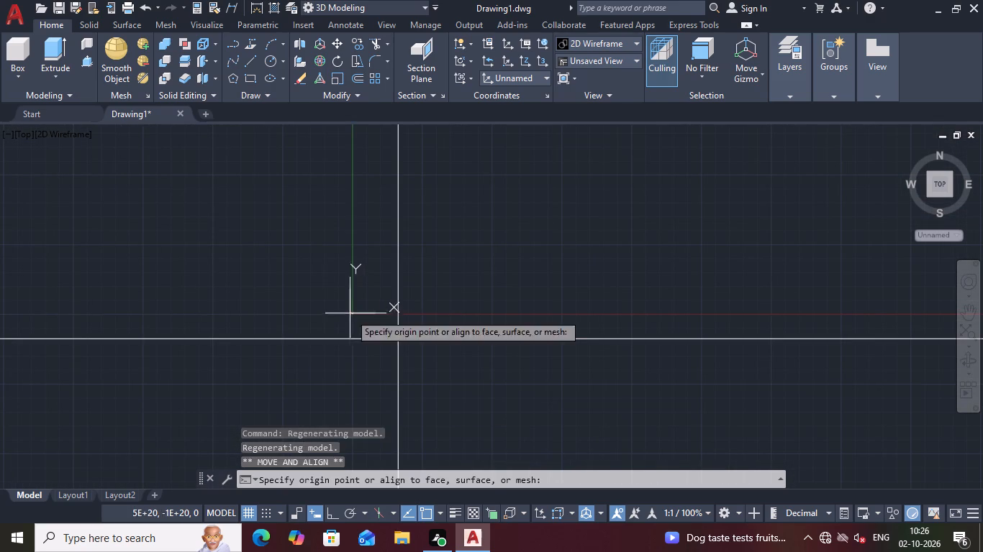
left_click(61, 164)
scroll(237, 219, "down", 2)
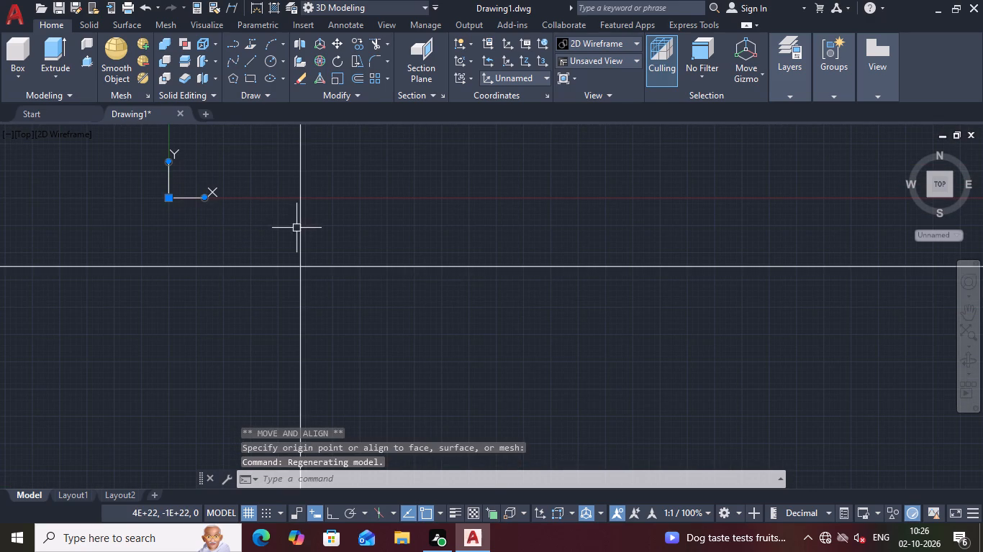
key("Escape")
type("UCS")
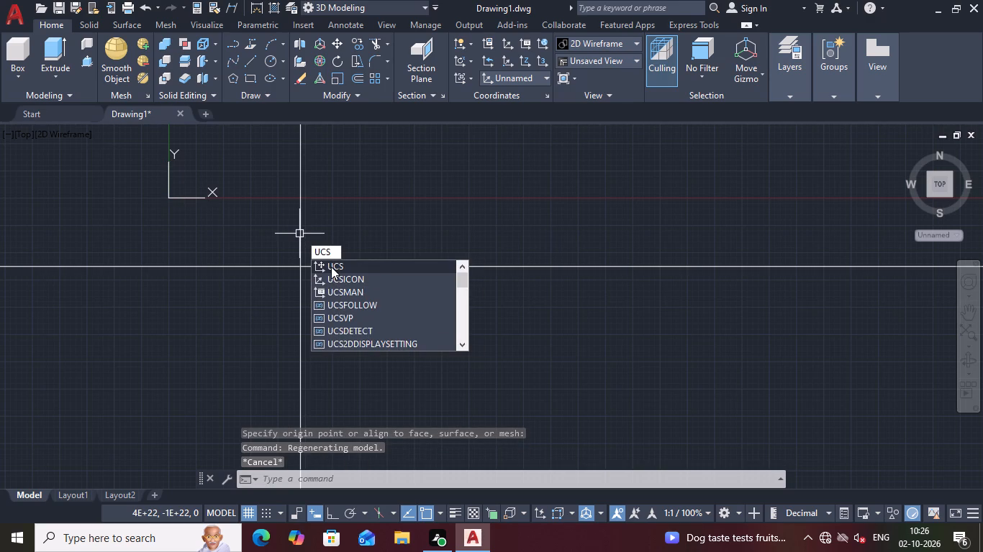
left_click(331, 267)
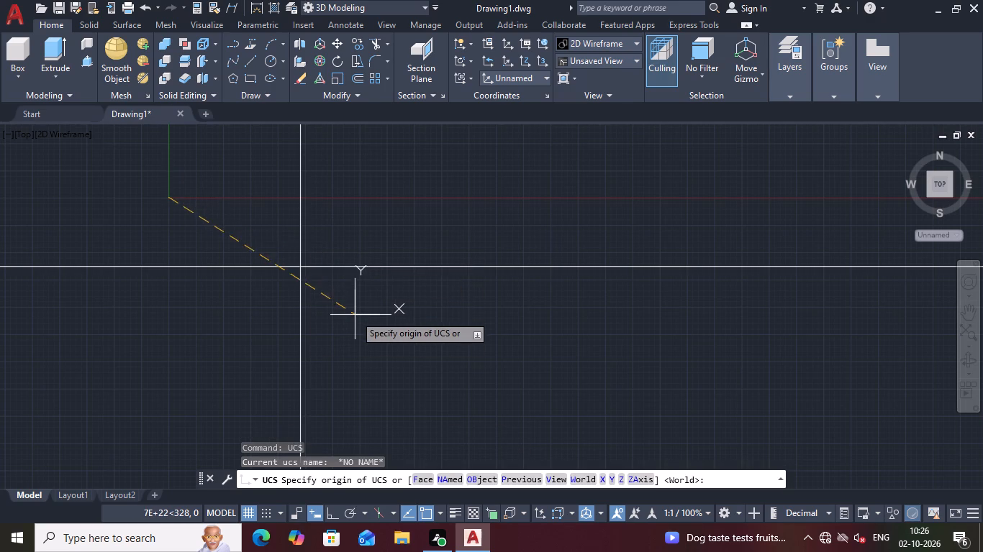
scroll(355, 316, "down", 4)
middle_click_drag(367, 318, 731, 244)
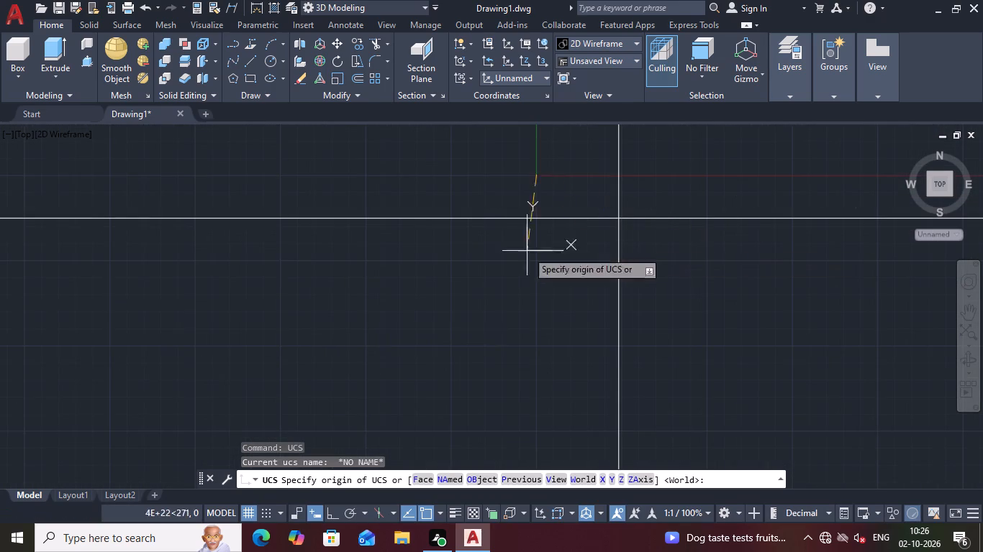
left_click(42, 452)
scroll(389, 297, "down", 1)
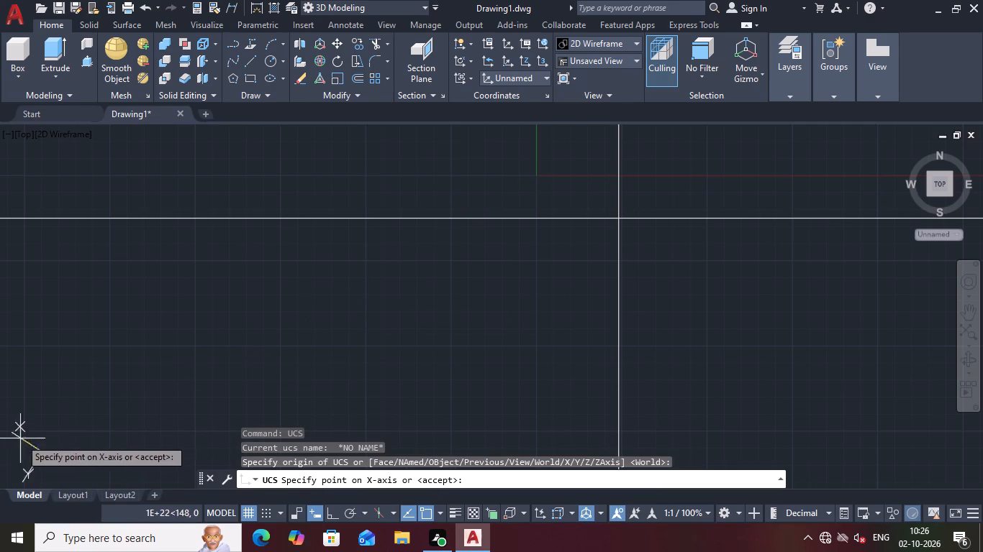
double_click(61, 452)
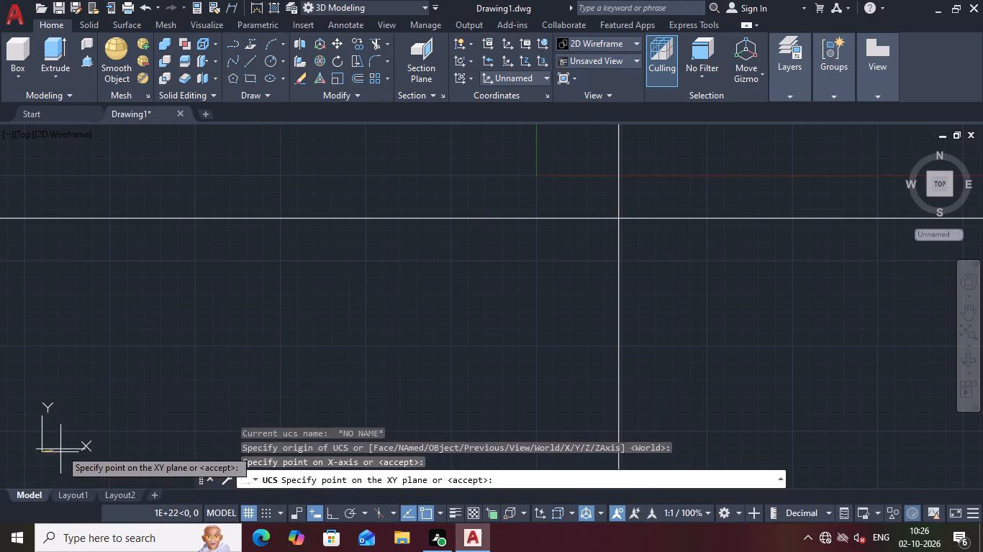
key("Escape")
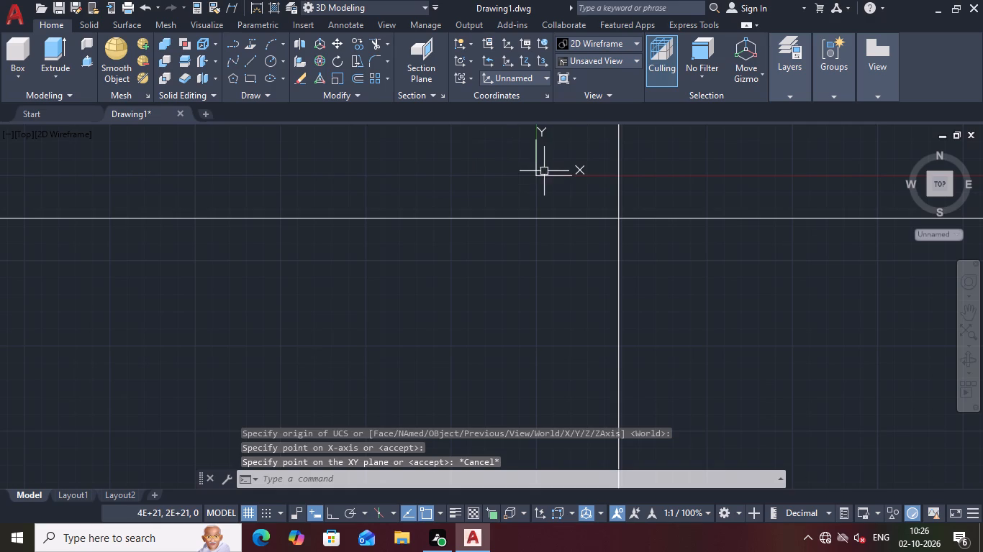
Select the UCS icon and move its origin far below and to the left of the construction lines' intersection.
left_click(536, 176)
left_click(536, 171)
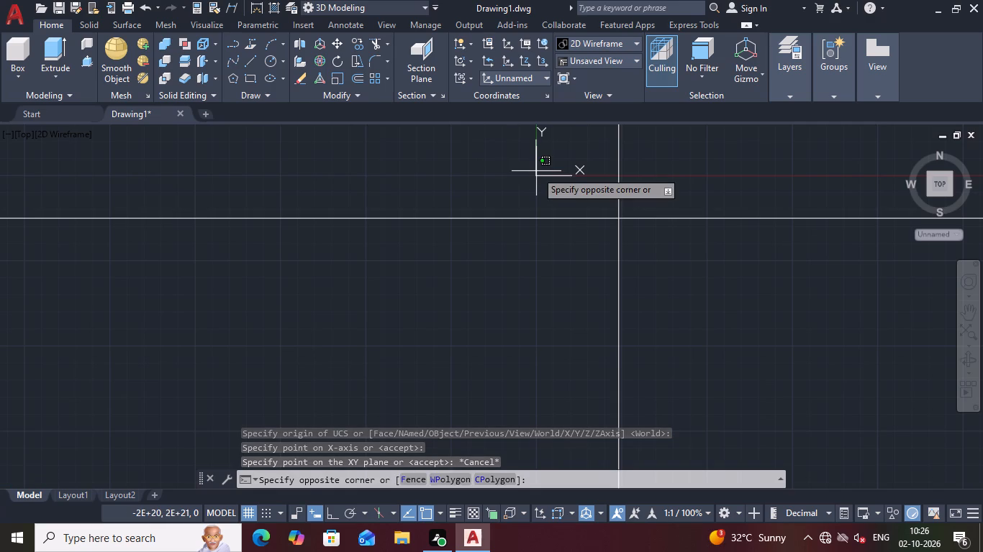
left_click(536, 171)
left_click(538, 173)
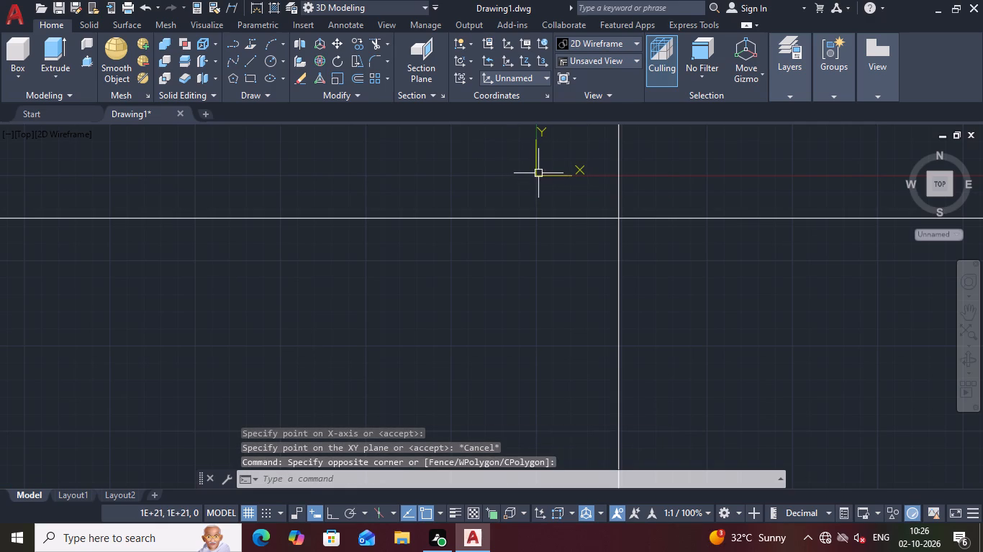
scroll(371, 238, "down", 1)
key("Escape")
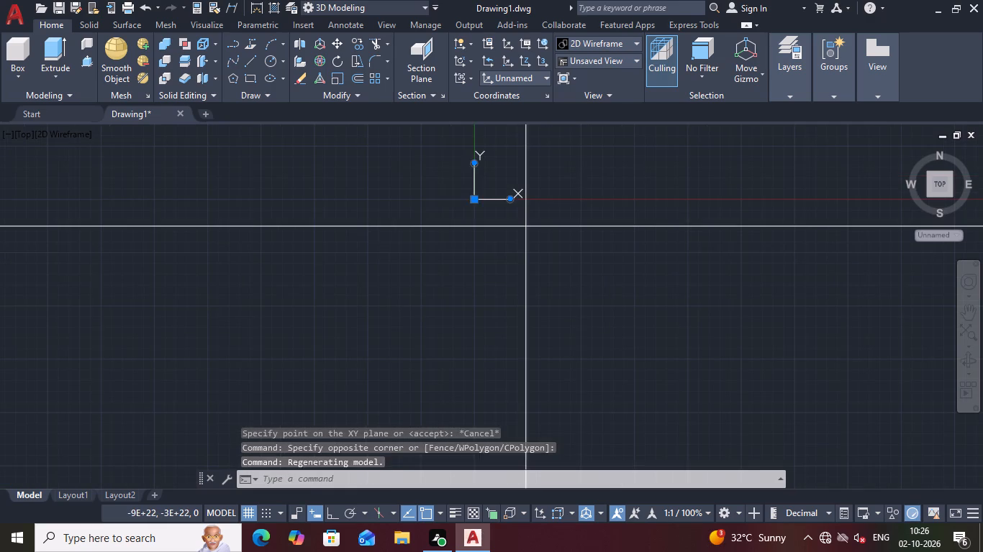
left_click(476, 202)
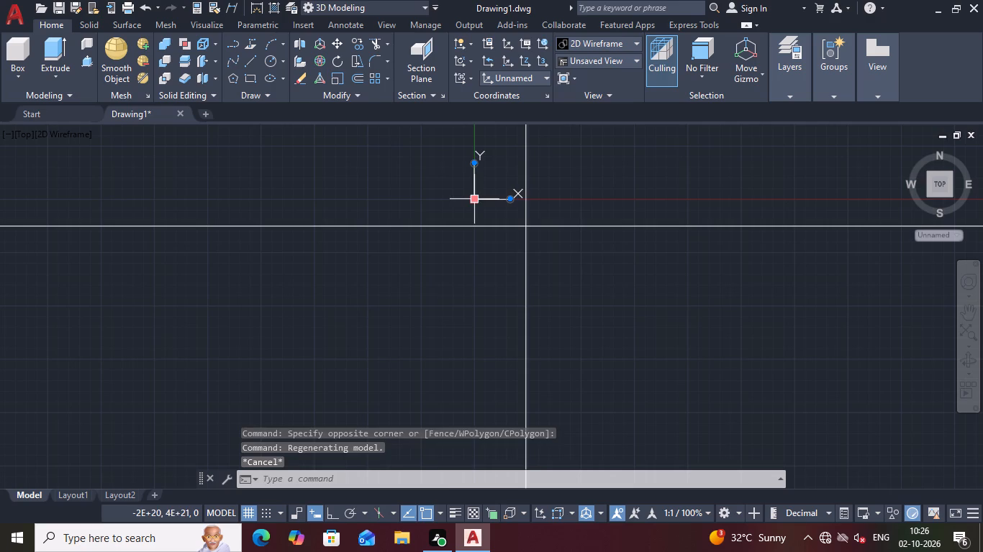
left_click(474, 198)
left_click(48, 480)
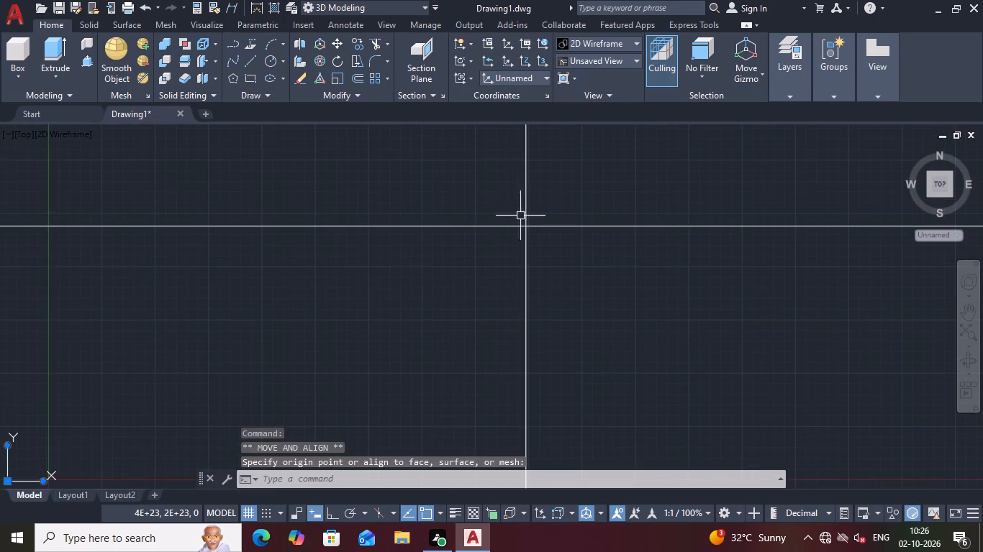
Draw a circle of radius 15 centred on the intersection of the construction lines.
scroll(547, 216, "down", 2)
left_click(271, 58)
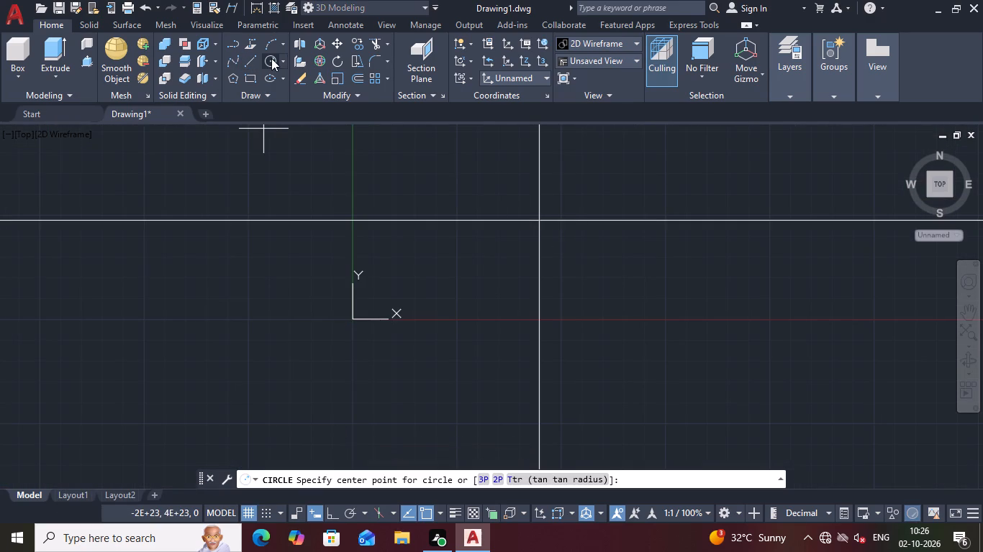
left_click(533, 224)
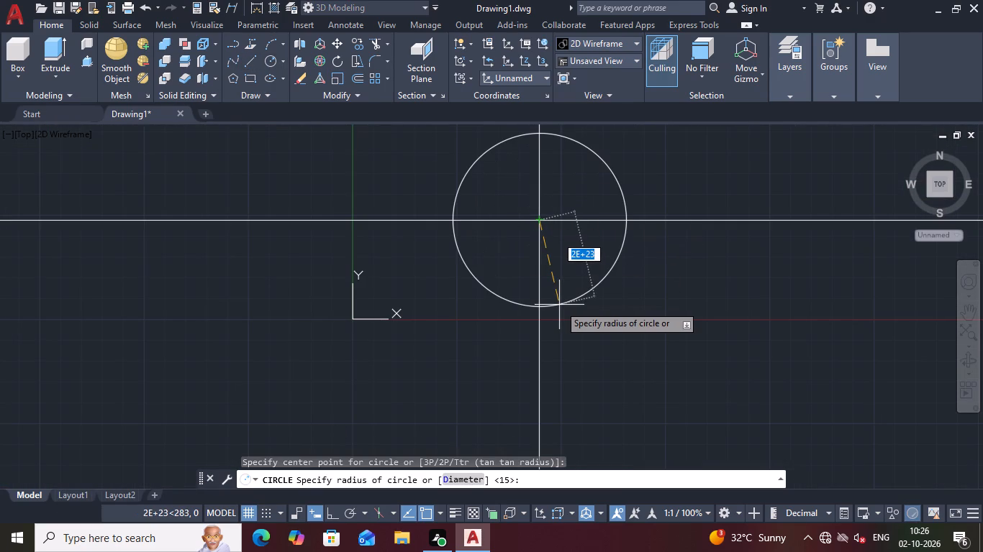
type("15")
key("Return")
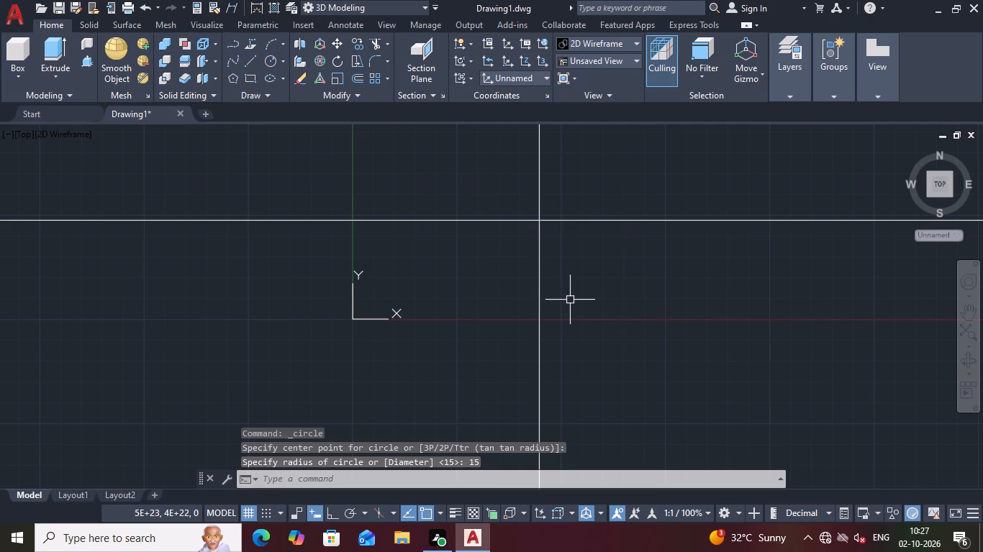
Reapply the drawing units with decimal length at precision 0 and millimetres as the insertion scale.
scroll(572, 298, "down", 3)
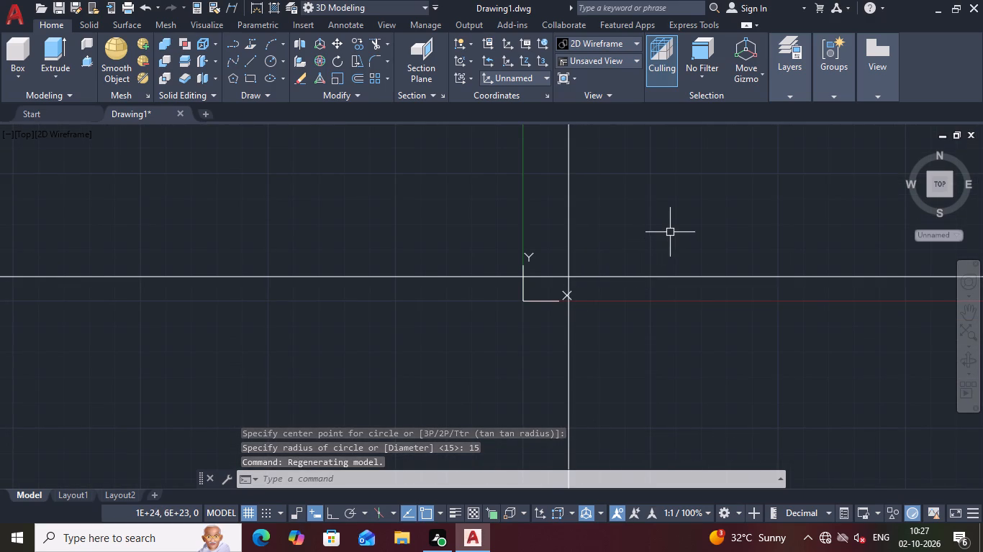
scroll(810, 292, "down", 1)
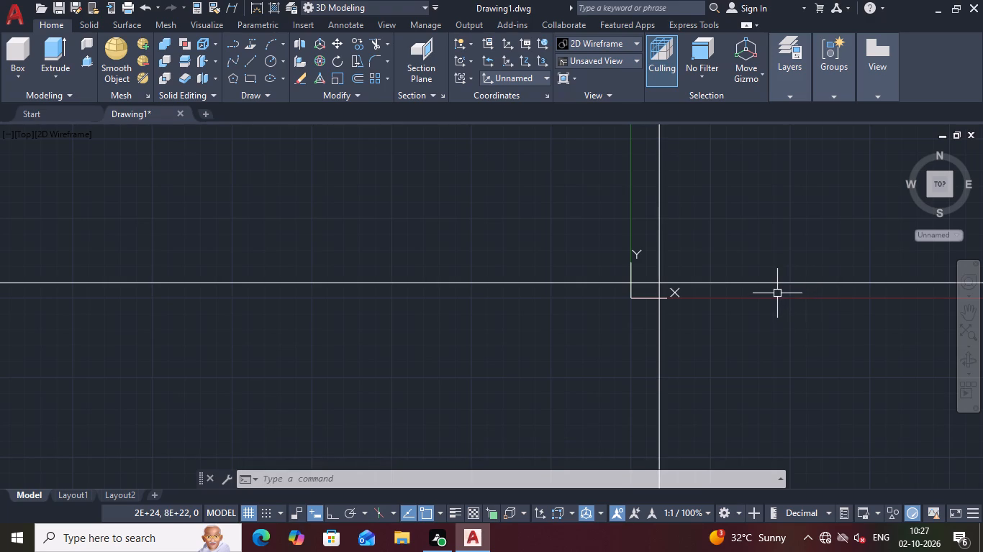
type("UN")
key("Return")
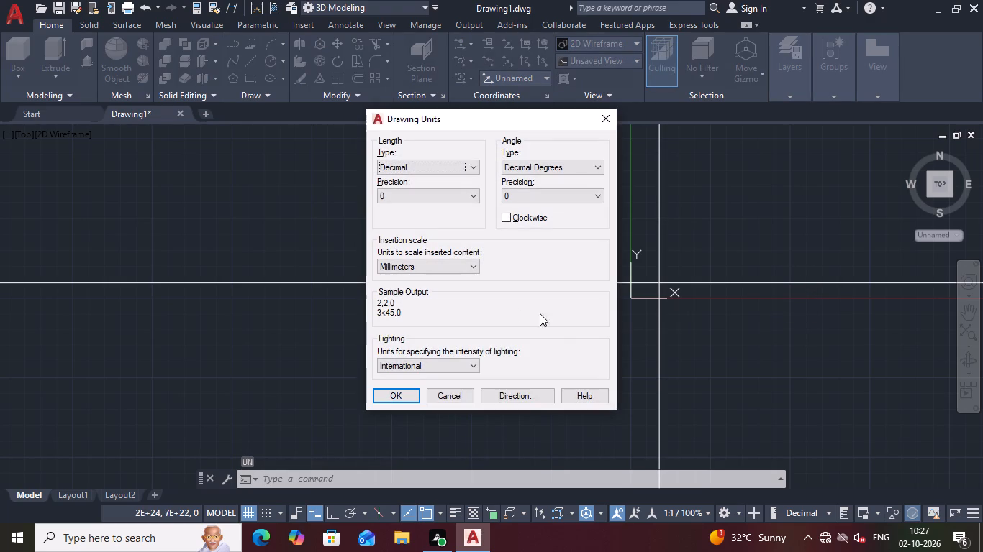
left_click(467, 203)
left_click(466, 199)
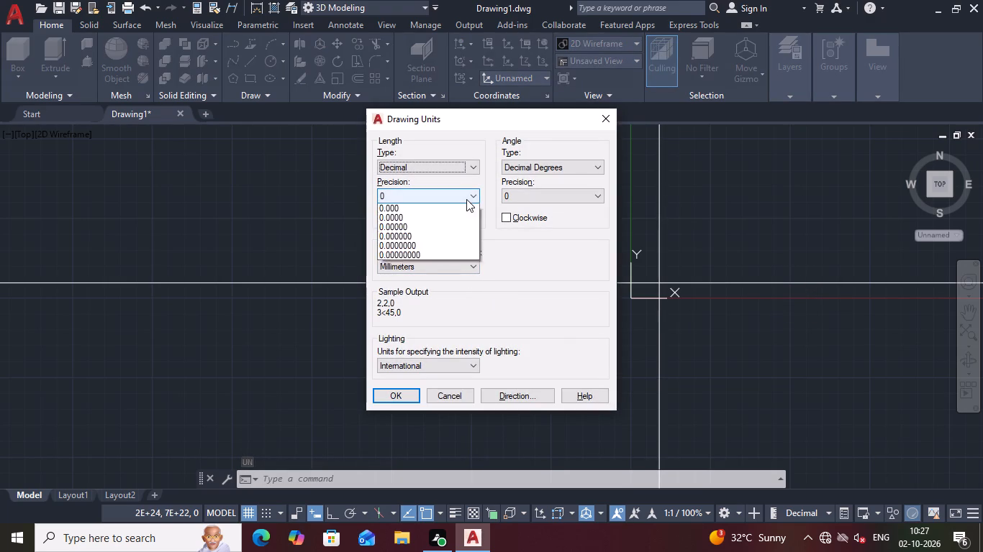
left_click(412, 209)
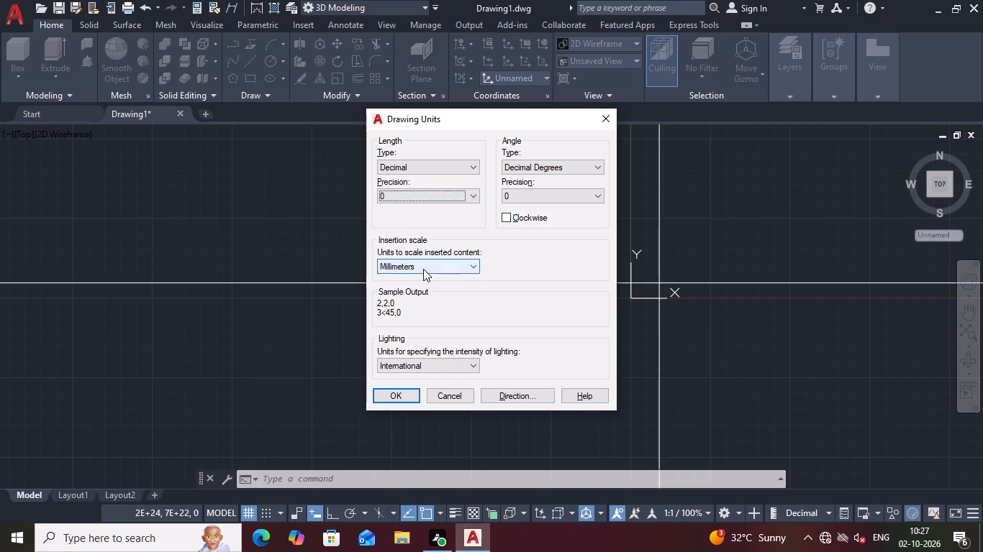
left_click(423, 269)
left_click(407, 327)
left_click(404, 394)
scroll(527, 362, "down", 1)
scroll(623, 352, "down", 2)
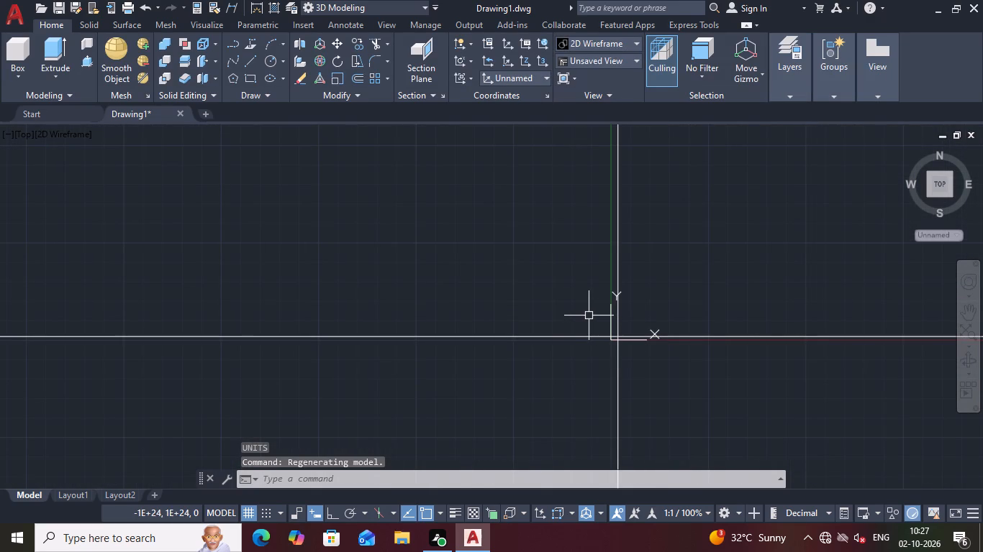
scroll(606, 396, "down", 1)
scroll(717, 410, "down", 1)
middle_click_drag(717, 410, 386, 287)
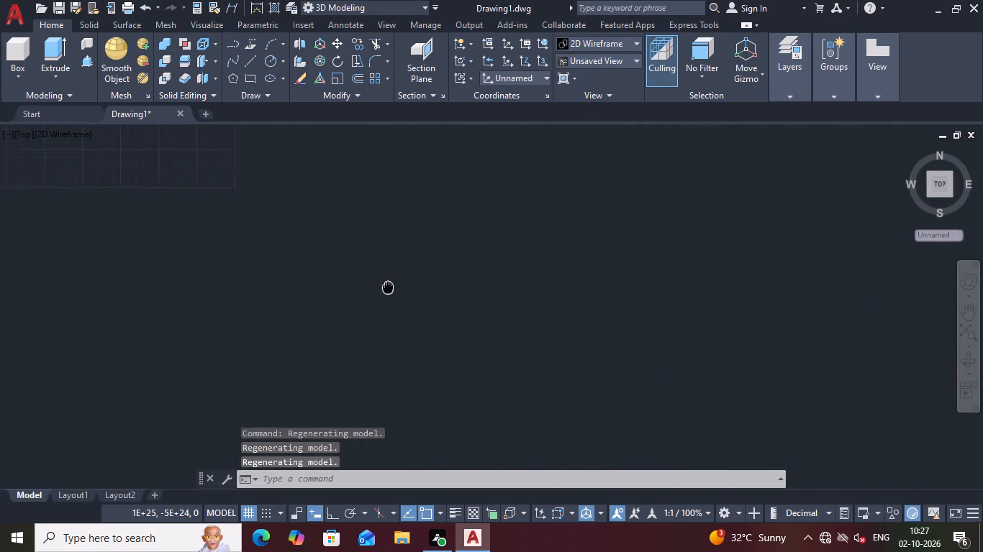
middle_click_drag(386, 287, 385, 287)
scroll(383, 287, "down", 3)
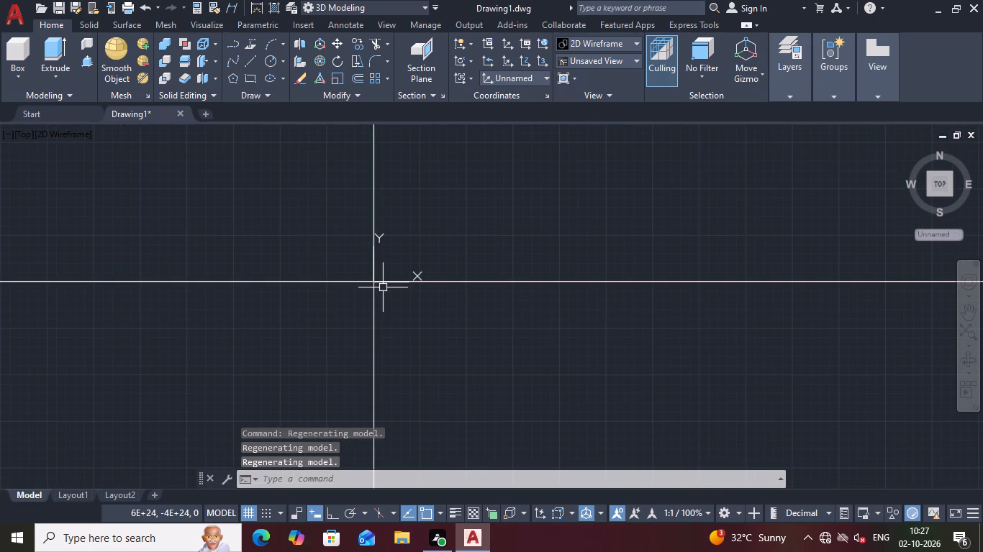
Undo the units setting, circles, UCS moves and construction lines until the drawing is empty with the World UCS.
key("ctrl+z")
key("ctrl+z")
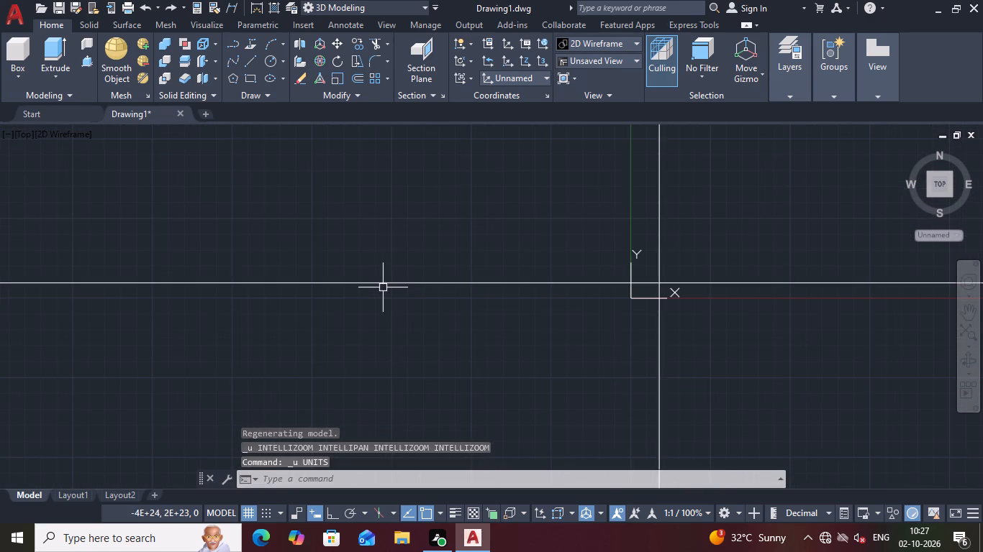
key("ctrl+z")
key("ctrl+z")
key("ctrl+z")
key("ctrl+z")
key("ctrl+z")
key("ctrl+z")
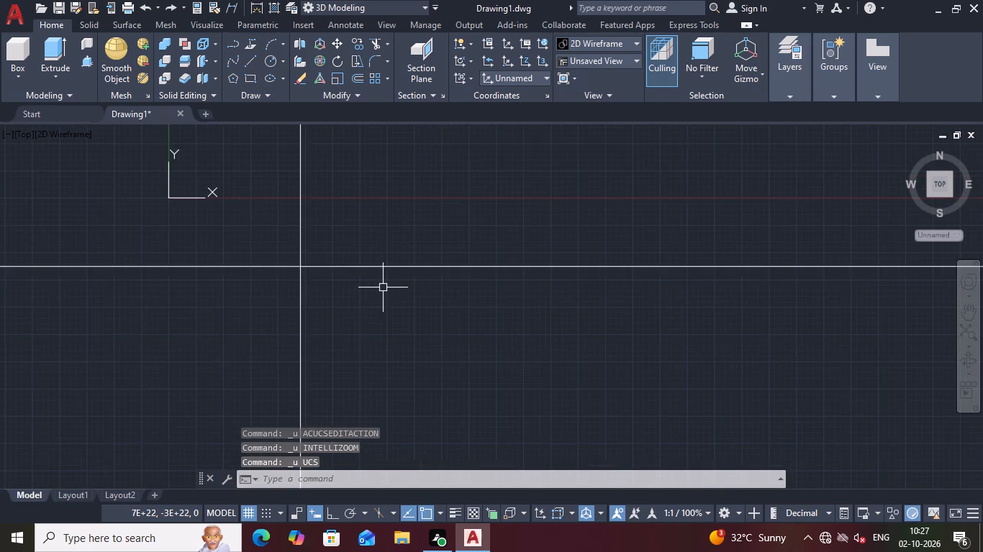
key("ctrl+z")
key("ctrl+z")
key("ctrl+z")
key("ctrl+z")
key("ctrl+z")
key("ctrl+z")
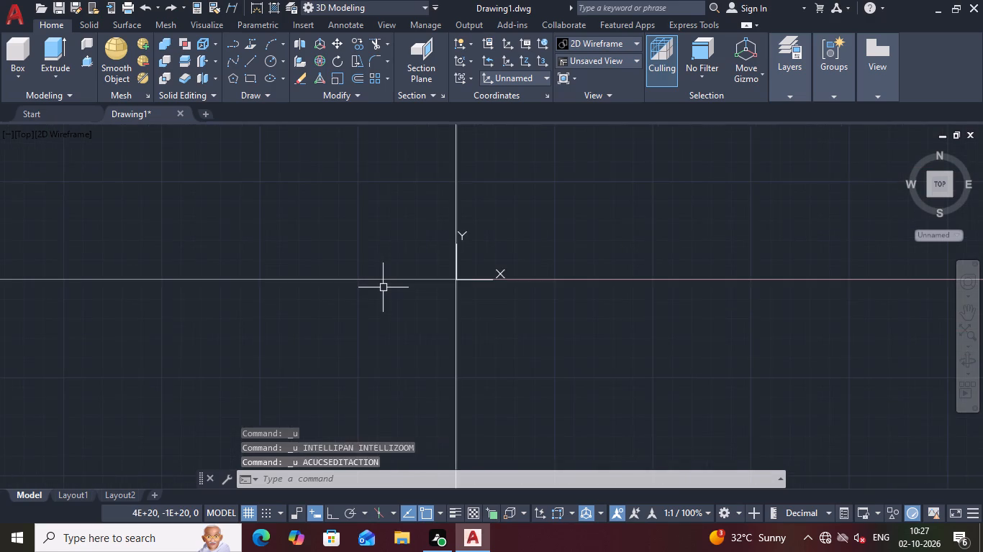
key("ctrl+z")
key("ctrl+z")
key("ctrl+z")
key("ctrl+z")
key("ctrl+z")
key("ctrl+z")
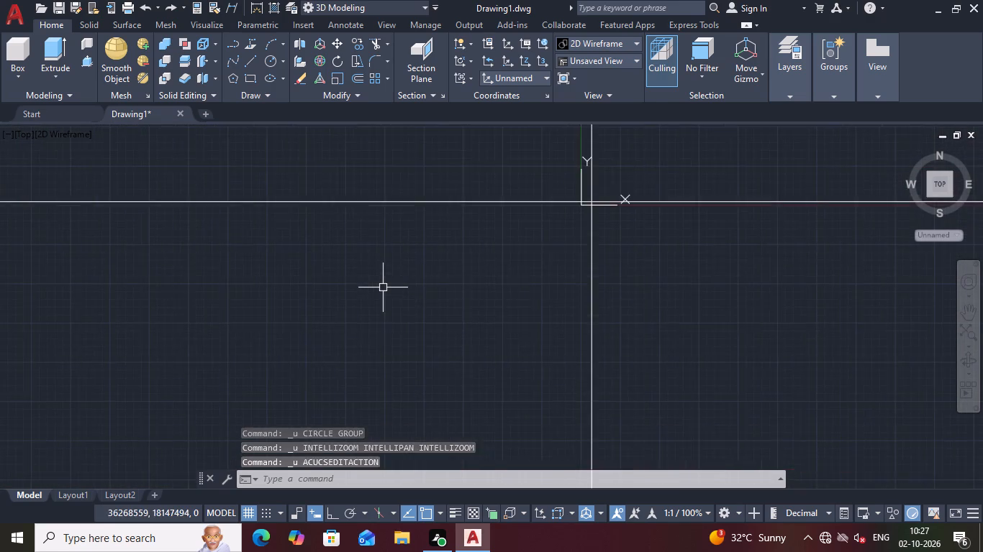
key("ctrl+z")
key("ctrl+z")
key("ctrl+z")
key("ctrl+z")
key("ctrl+z")
key("ctrl+z")
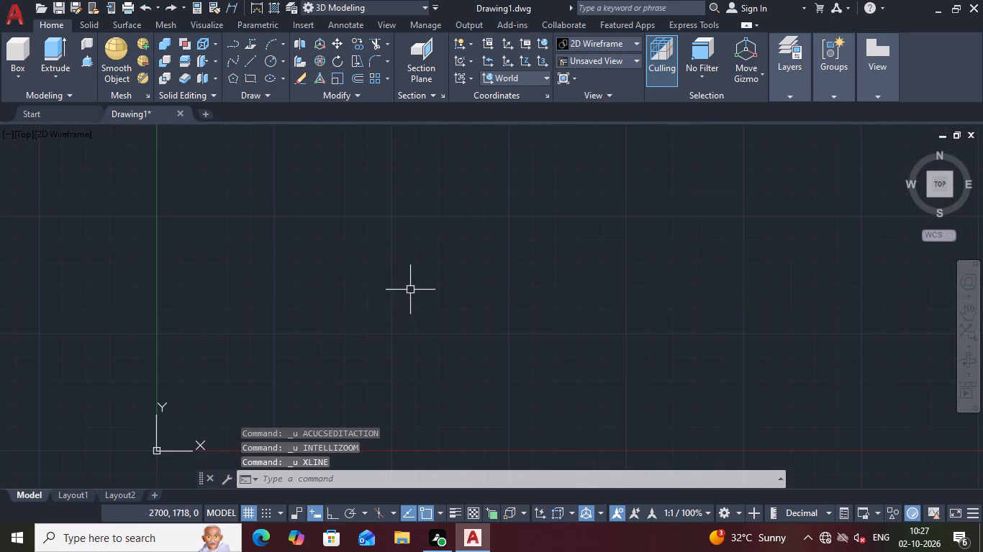
Select the UCS icon at the world origin and move its origin far down and to the left.
scroll(411, 290, "down", 5)
scroll(479, 350, "down", 2)
middle_click_drag(481, 351, 566, 241)
scroll(571, 244, "down", 2)
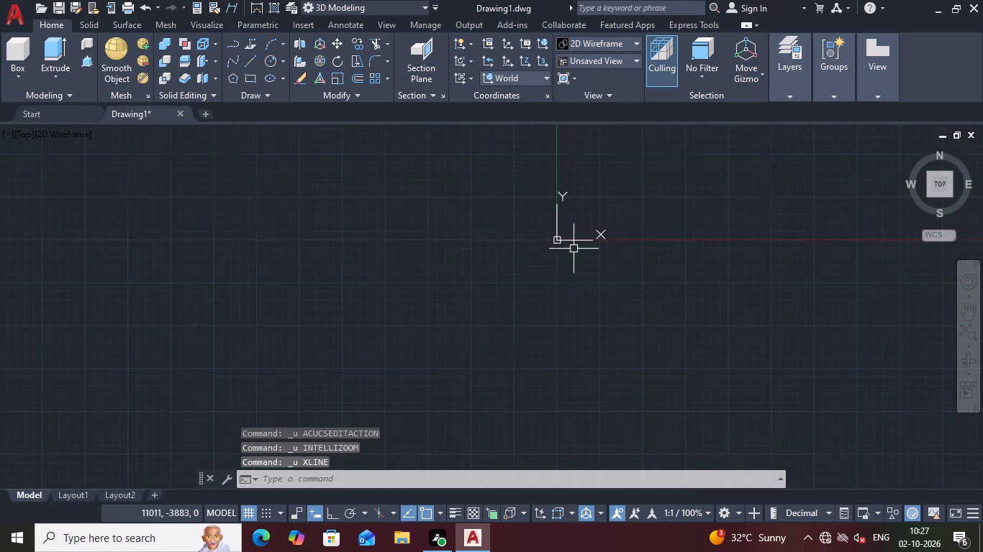
scroll(584, 253, "down", 7)
scroll(610, 300, "up", 1)
scroll(610, 300, "down", 2)
scroll(611, 326, "up", 1)
scroll(611, 326, "down", 3)
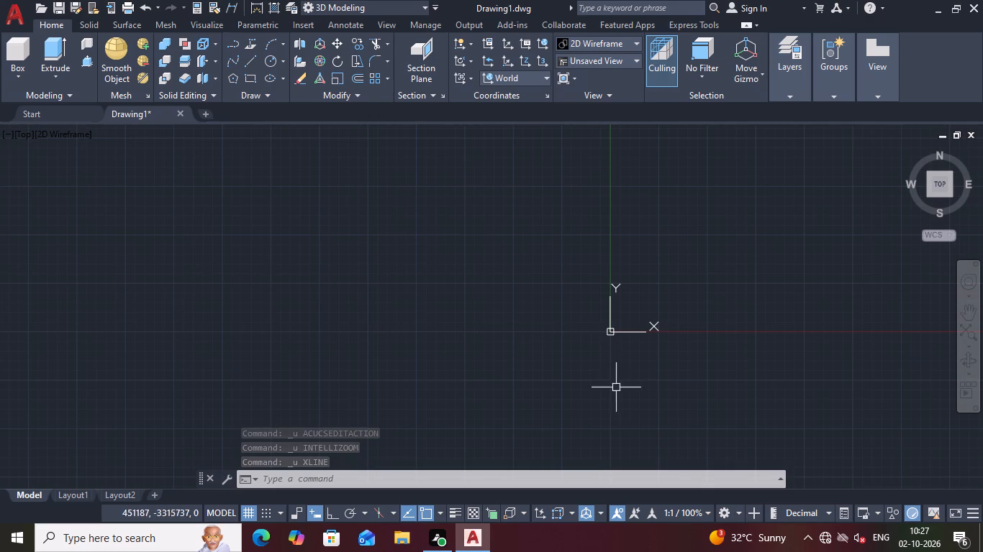
scroll(688, 374, "down", 5)
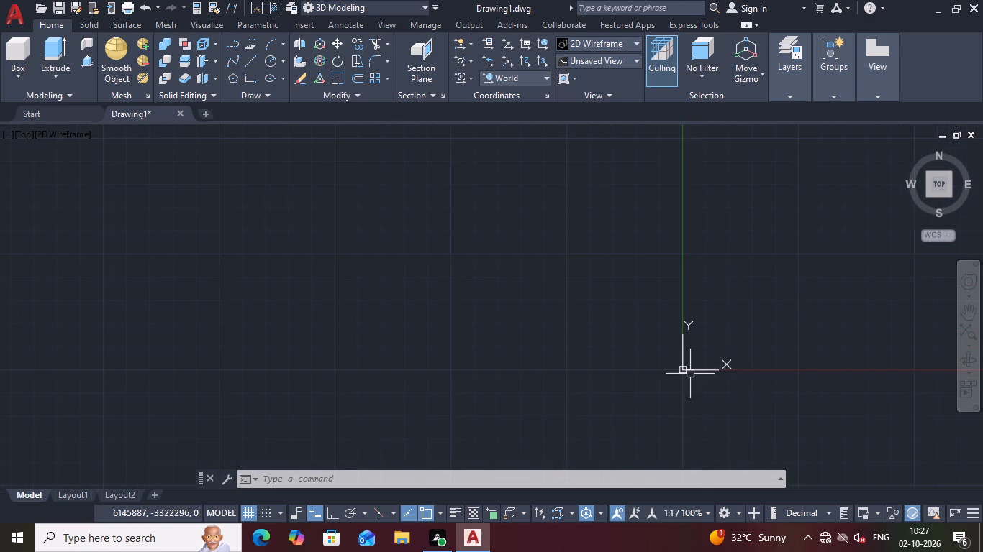
scroll(690, 374, "down", 7)
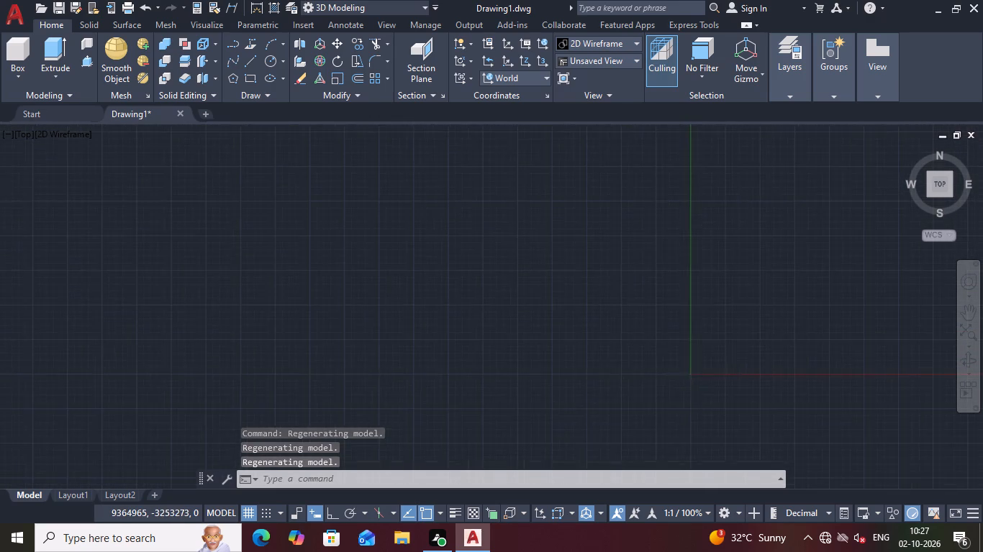
scroll(692, 374, "down", 5)
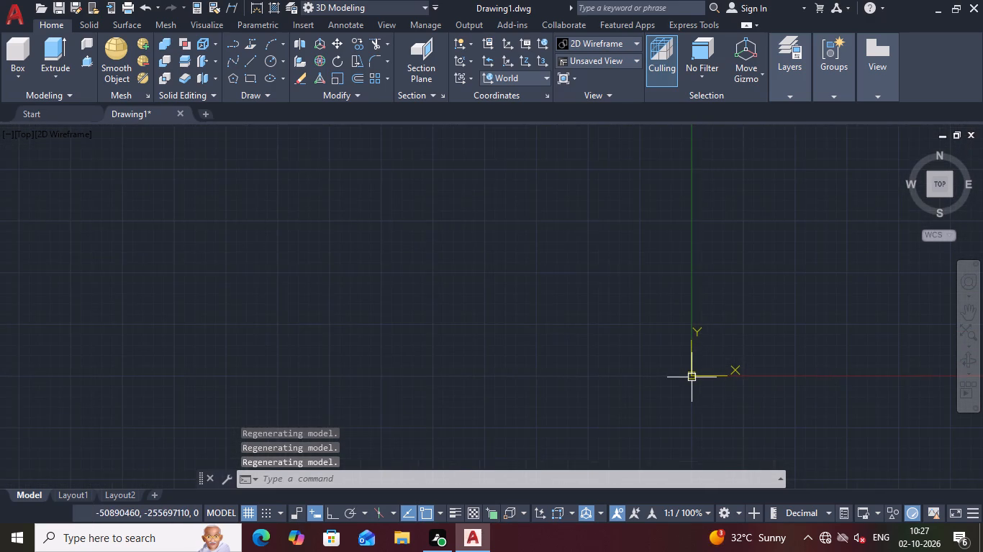
scroll(692, 377, "down", 6)
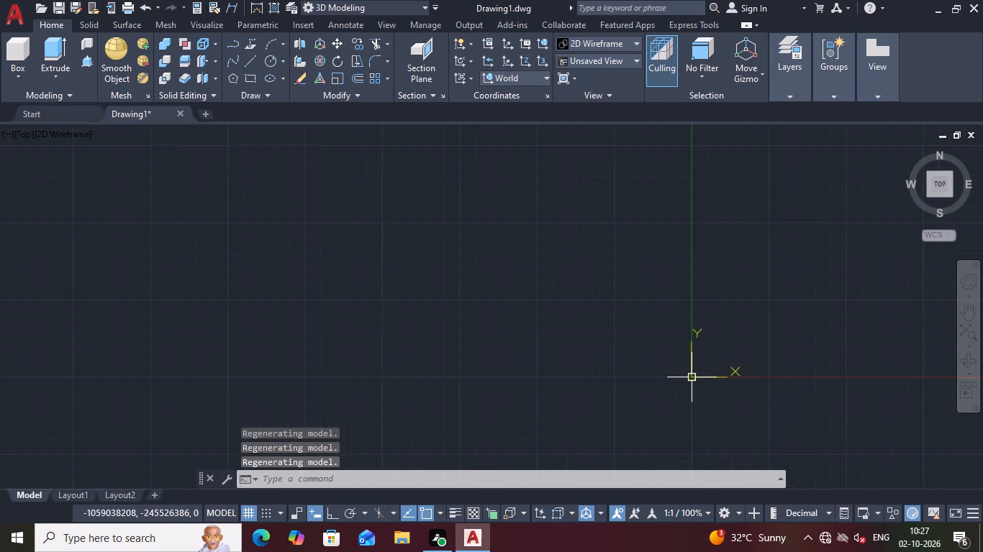
scroll(692, 377, "down", 1)
middle_click_drag(651, 379, 431, 305)
scroll(421, 300, "down", 8)
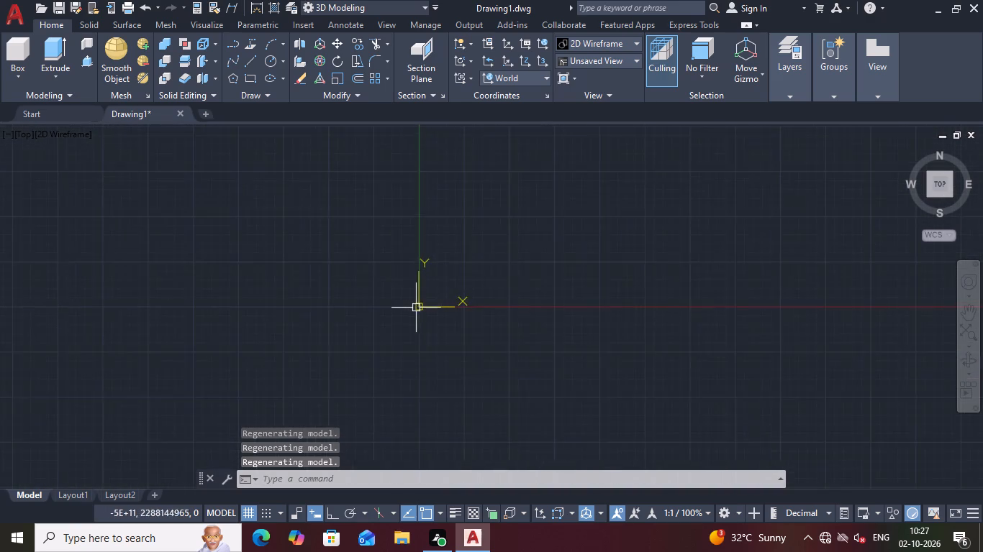
scroll(416, 310, "down", 4)
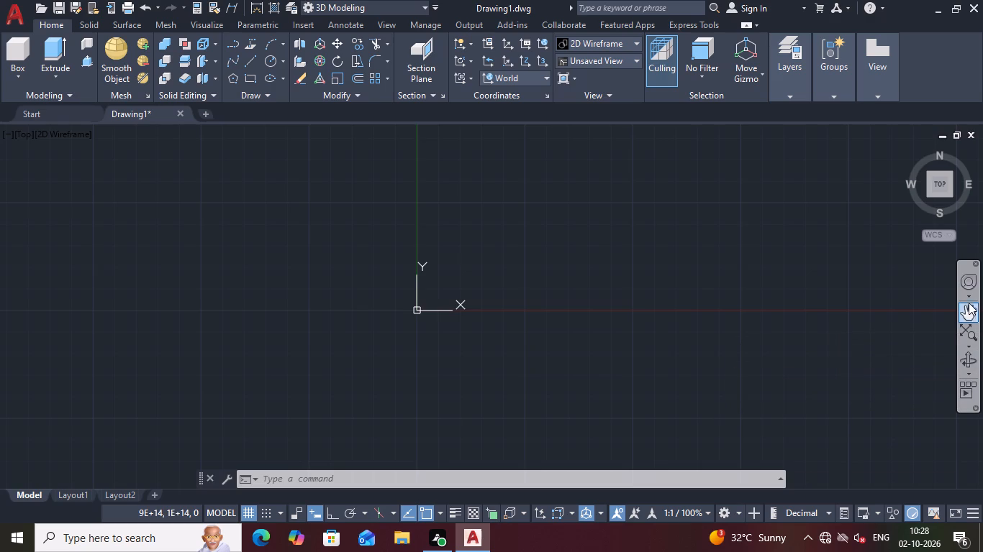
scroll(852, 354, "down", 1)
scroll(739, 335, "down", 2)
middle_click_drag(739, 335, 699, 297)
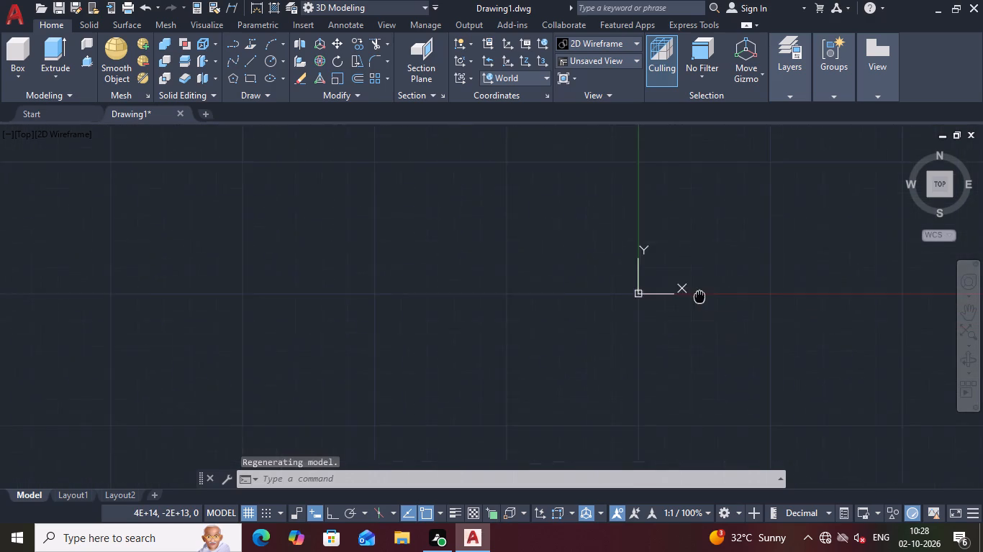
middle_click_drag(699, 297, 653, 215)
scroll(653, 215, "down", 1)
middle_click_drag(670, 193, 666, 232)
scroll(666, 232, "down", 3)
middle_click_drag(750, 267, 751, 278)
scroll(751, 272, "down", 3)
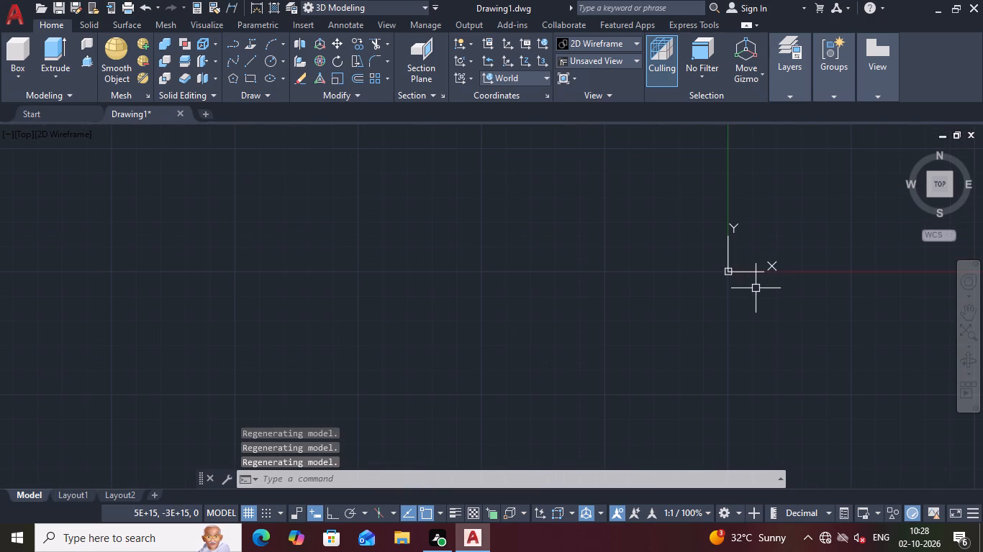
scroll(756, 292, "down", 2)
left_click(747, 285)
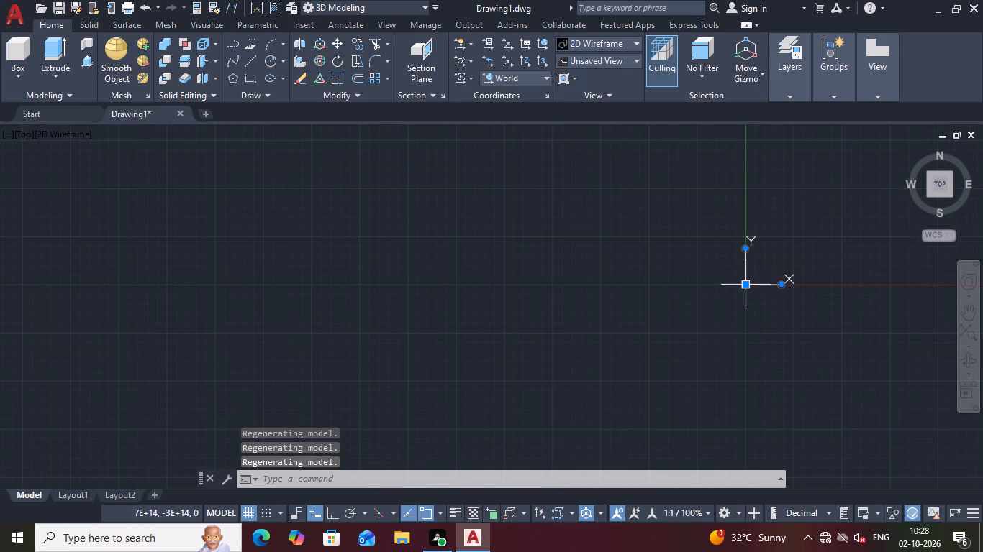
left_click(746, 284)
left_click(18, 462)
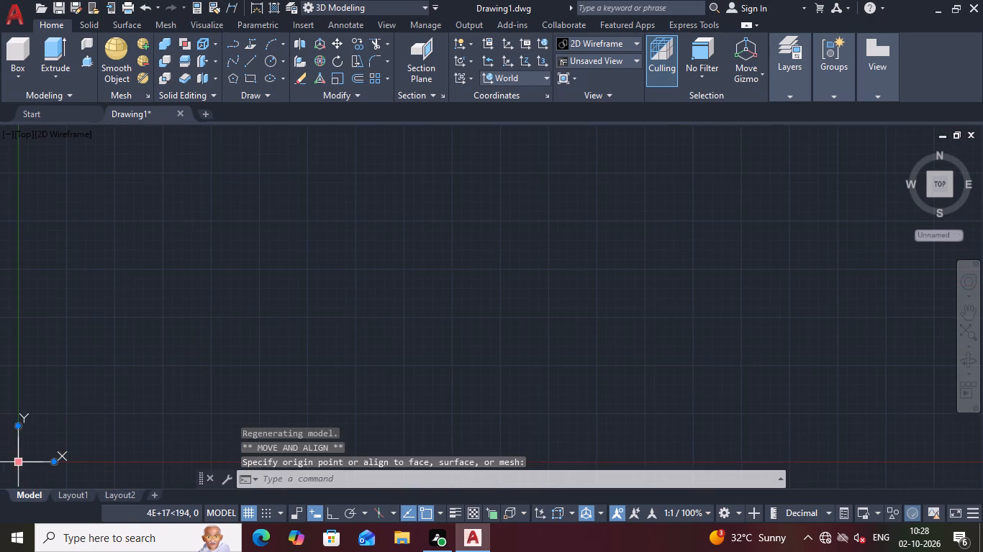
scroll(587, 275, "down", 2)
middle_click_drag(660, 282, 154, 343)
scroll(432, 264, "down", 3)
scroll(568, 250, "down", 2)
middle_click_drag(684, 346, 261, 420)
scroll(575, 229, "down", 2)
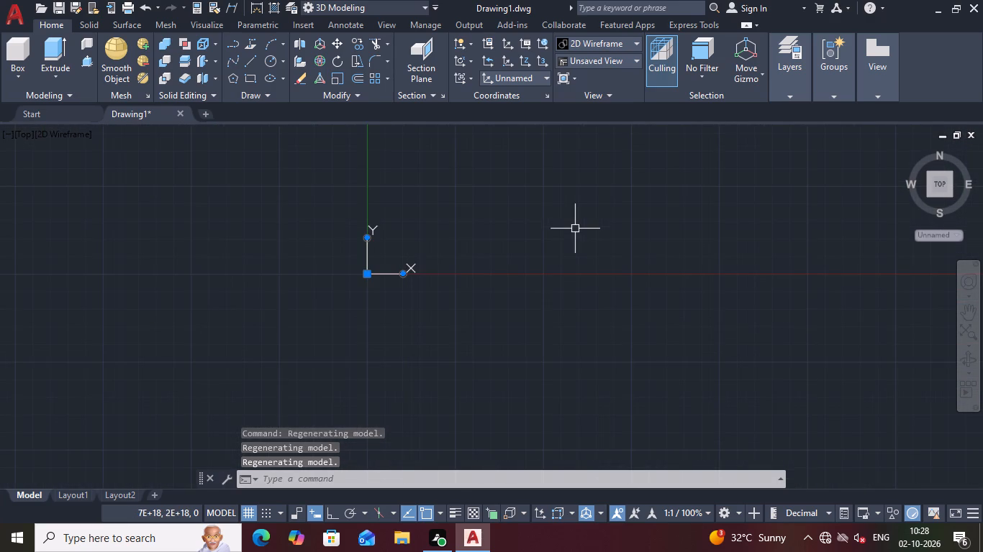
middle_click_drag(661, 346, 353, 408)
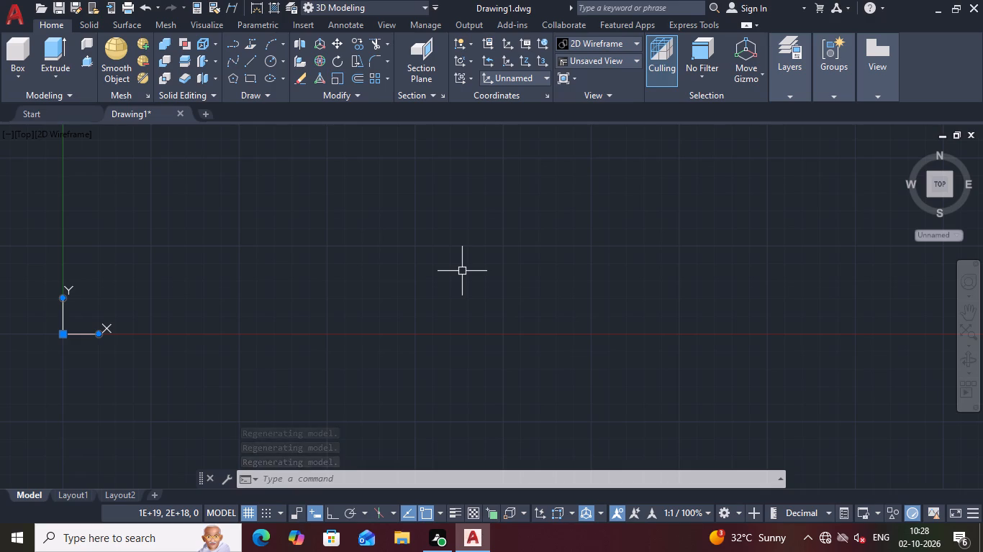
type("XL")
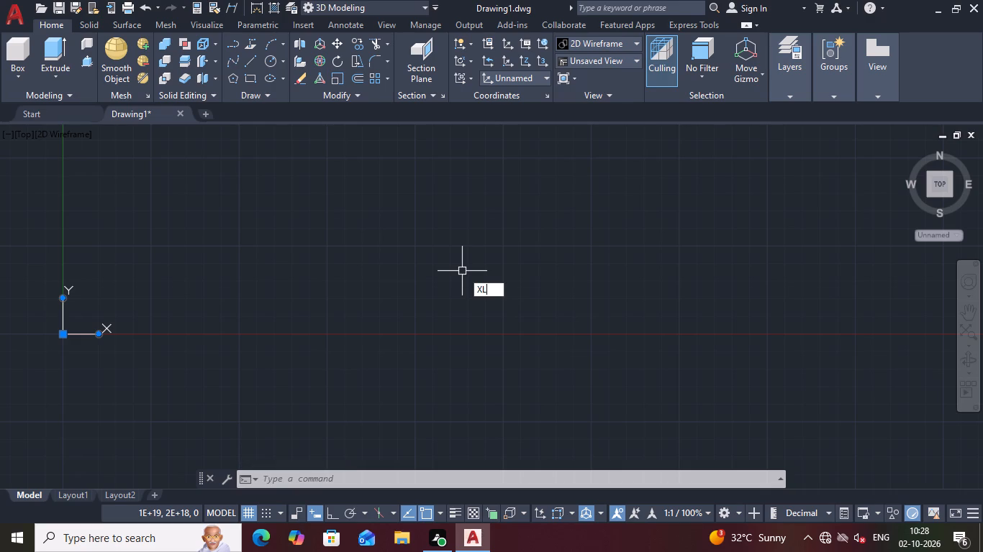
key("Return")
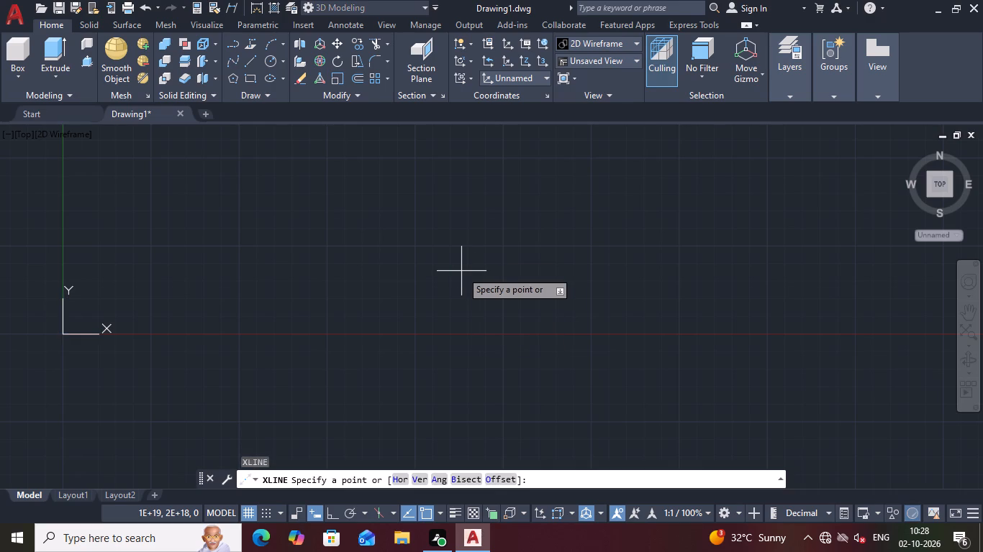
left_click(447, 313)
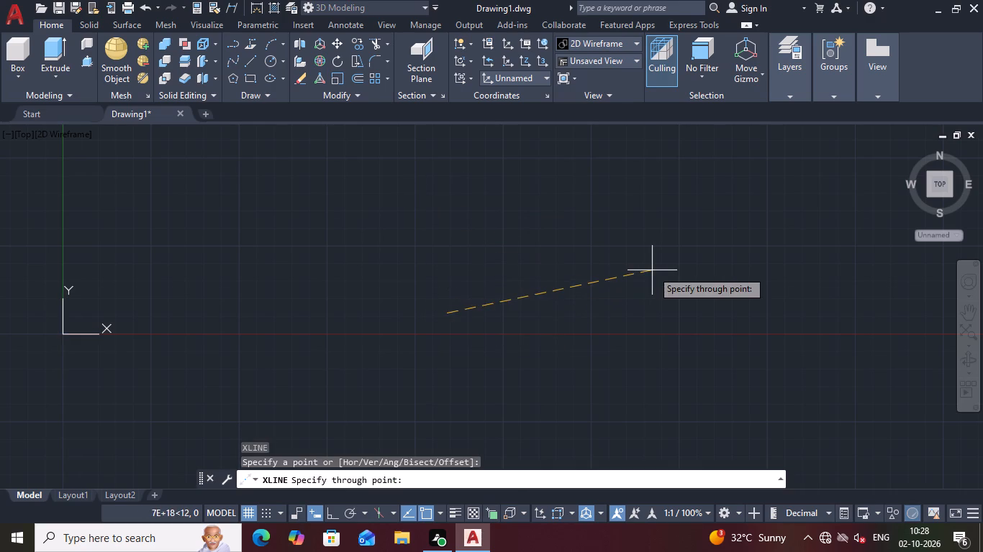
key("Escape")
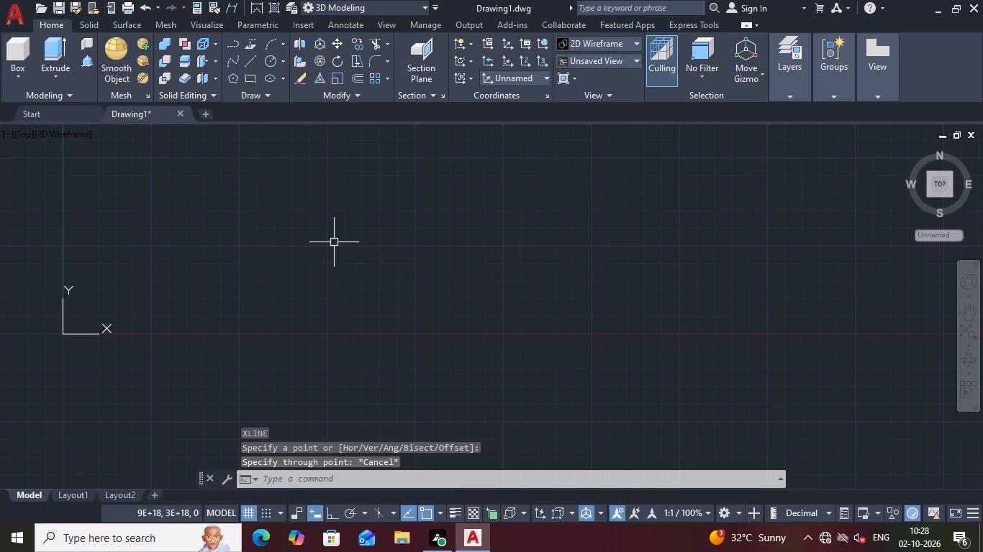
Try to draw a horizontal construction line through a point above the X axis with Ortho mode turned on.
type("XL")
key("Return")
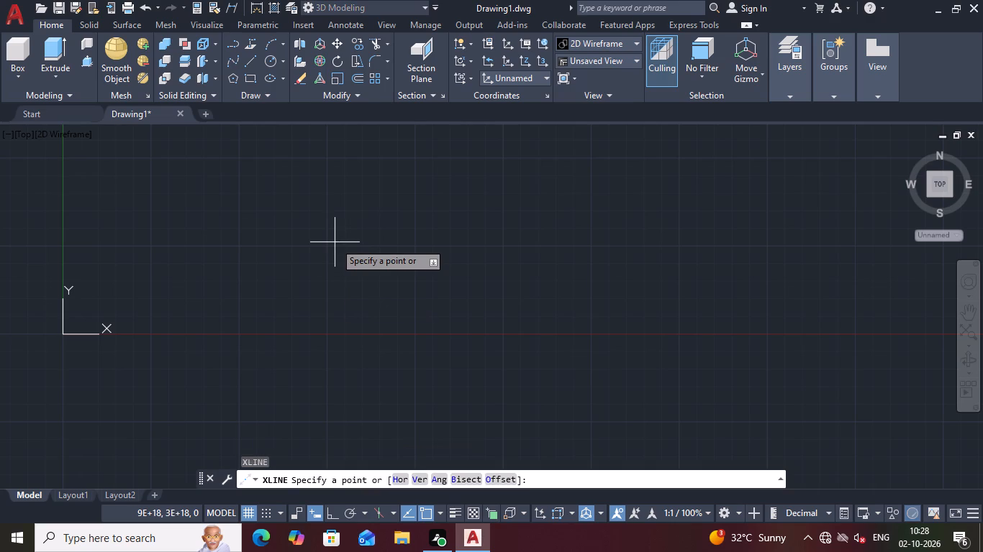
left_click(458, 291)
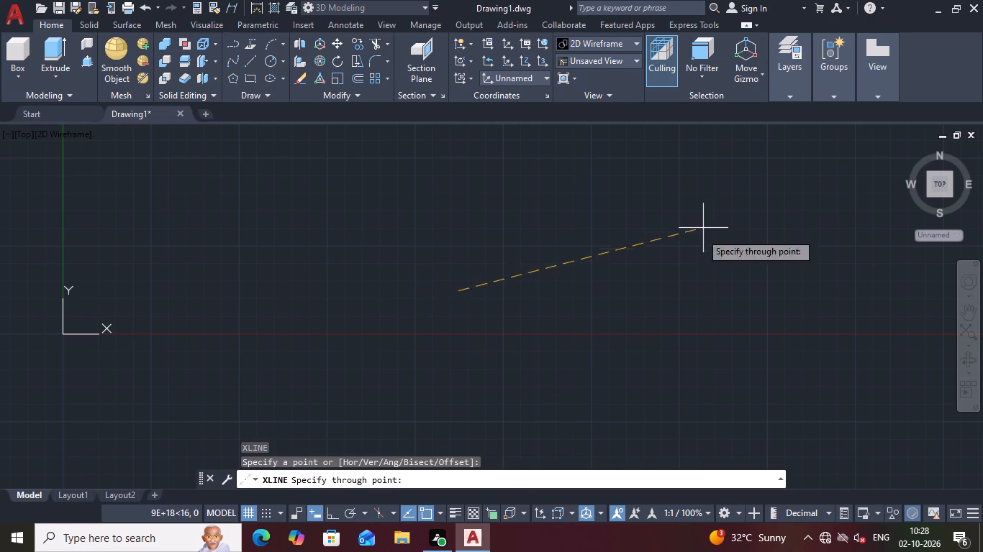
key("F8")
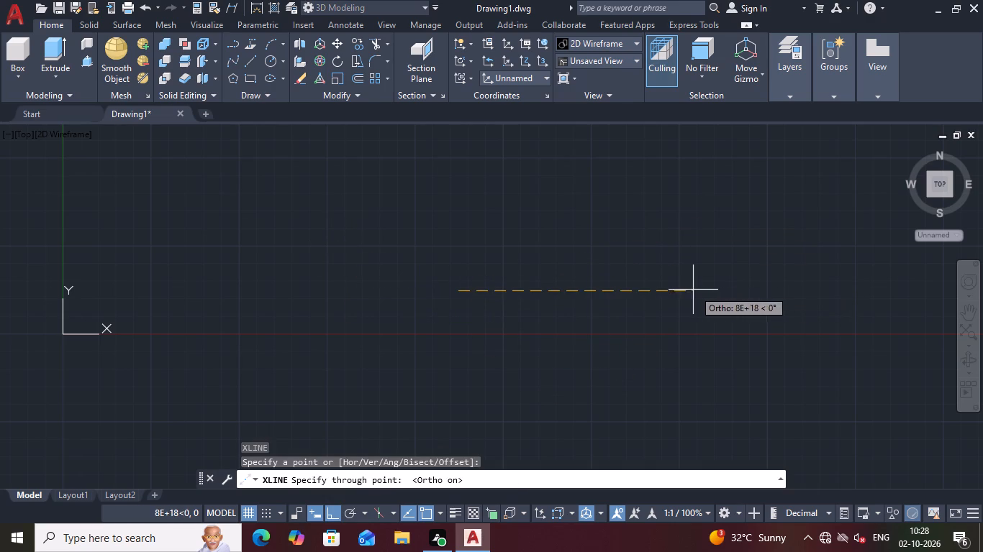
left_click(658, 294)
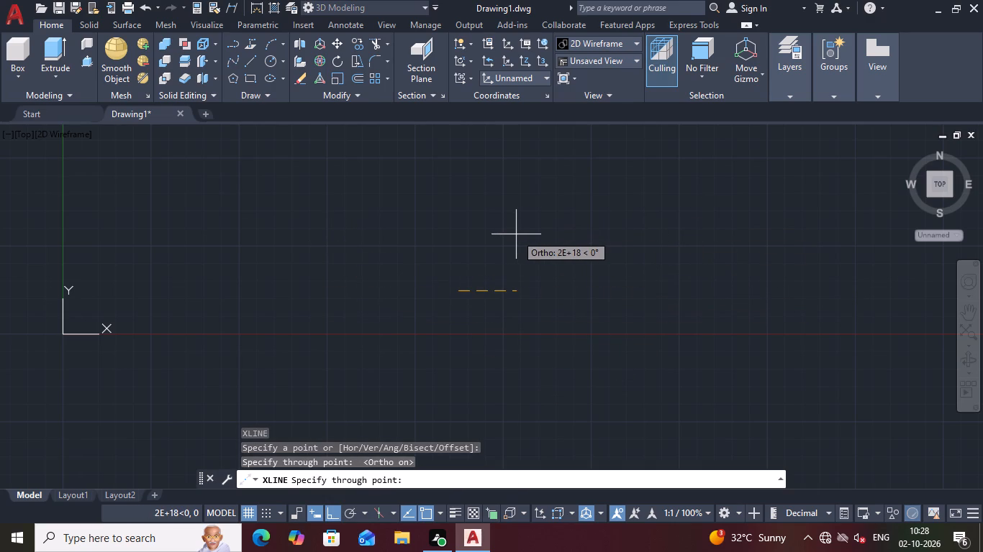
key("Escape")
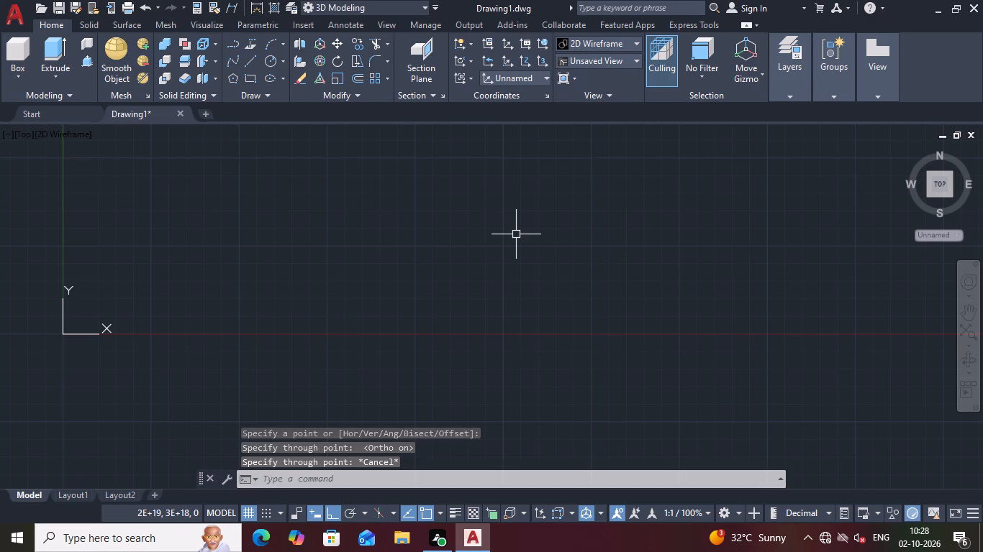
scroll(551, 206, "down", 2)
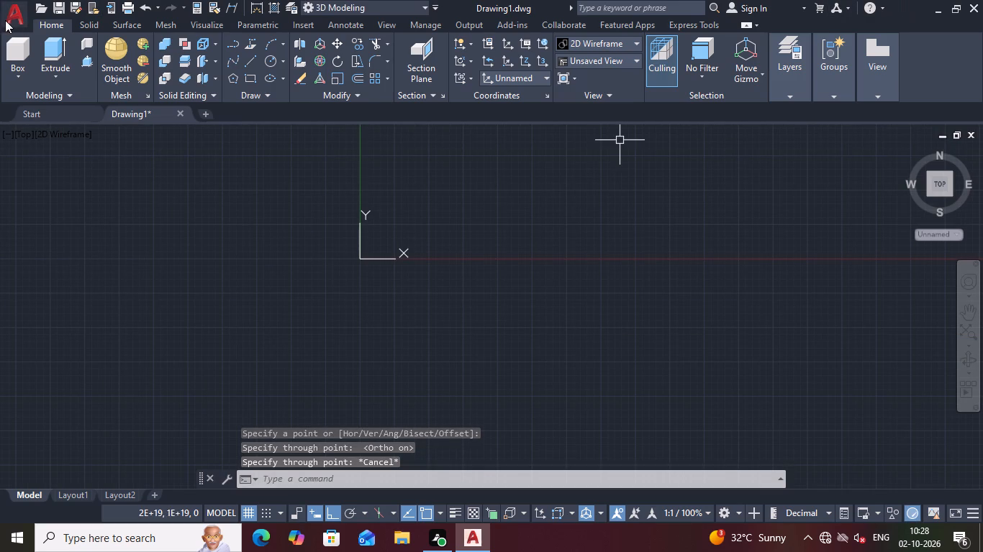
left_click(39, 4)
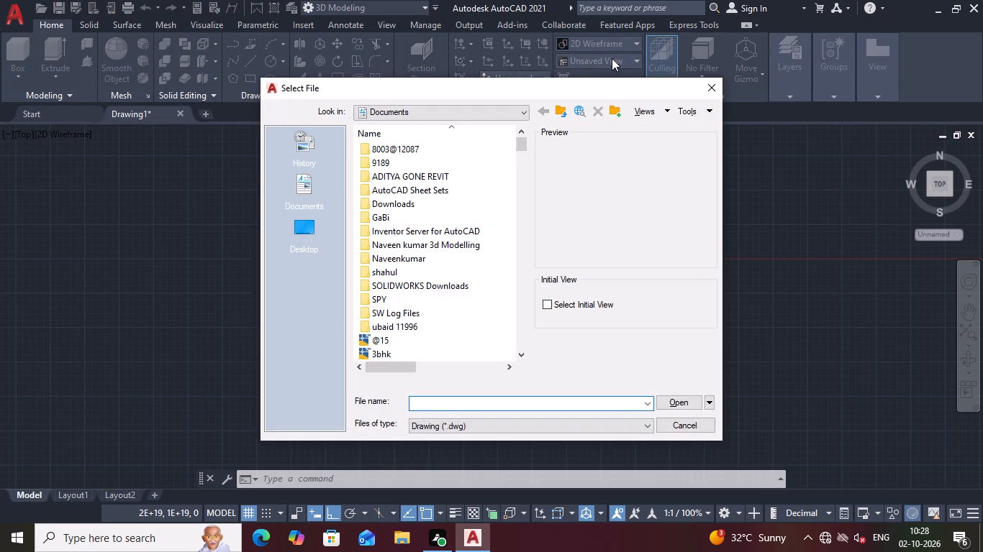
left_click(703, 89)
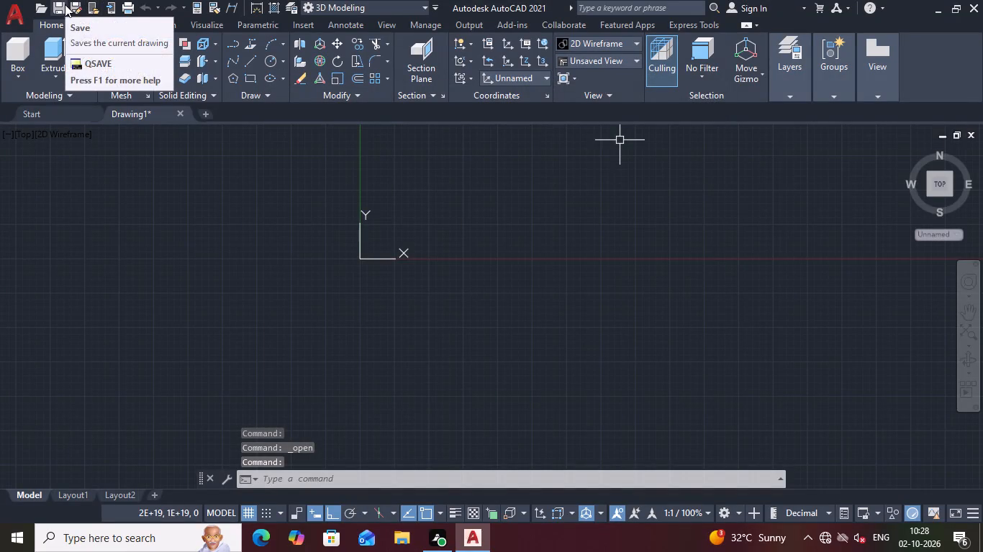
Reapply the 3D Modeling workspace.
left_click(424, 6)
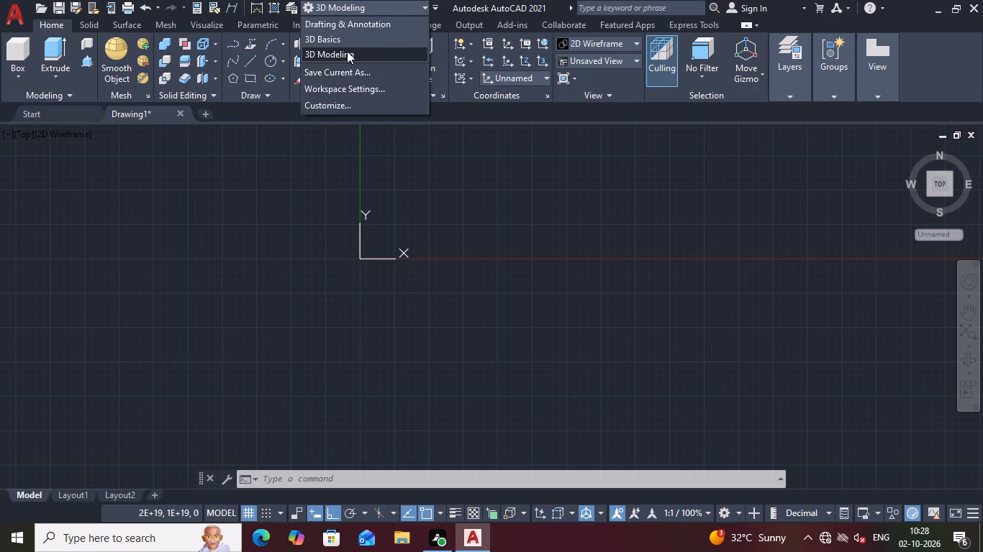
left_click(345, 51)
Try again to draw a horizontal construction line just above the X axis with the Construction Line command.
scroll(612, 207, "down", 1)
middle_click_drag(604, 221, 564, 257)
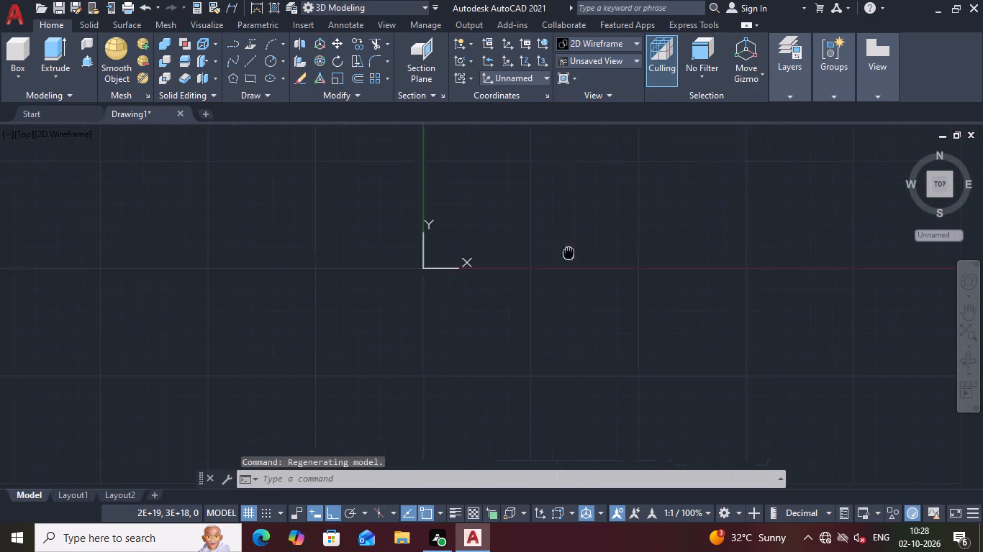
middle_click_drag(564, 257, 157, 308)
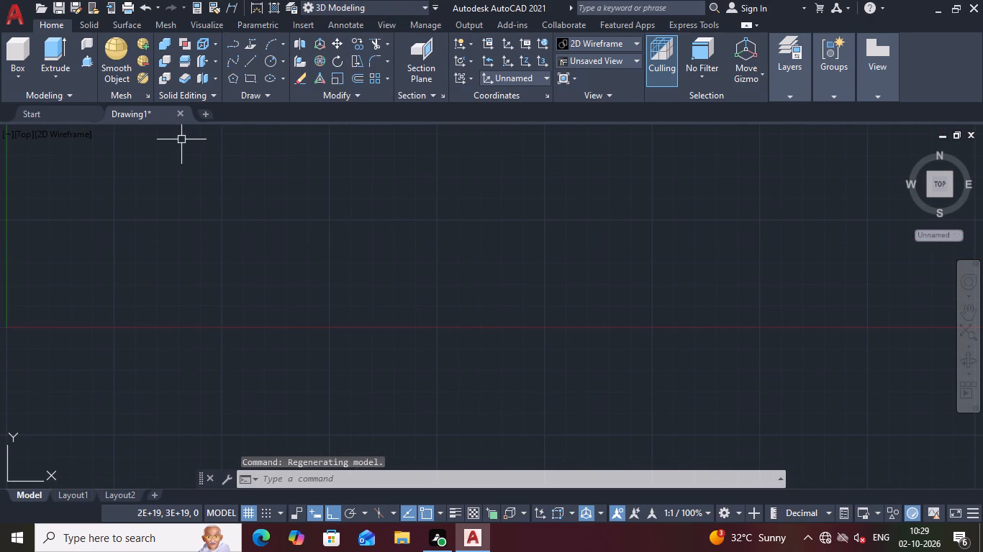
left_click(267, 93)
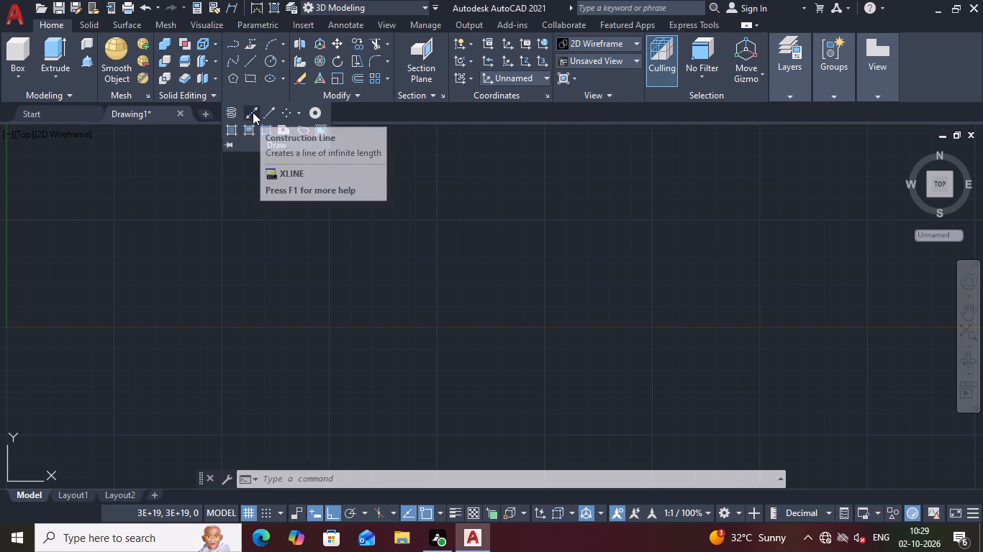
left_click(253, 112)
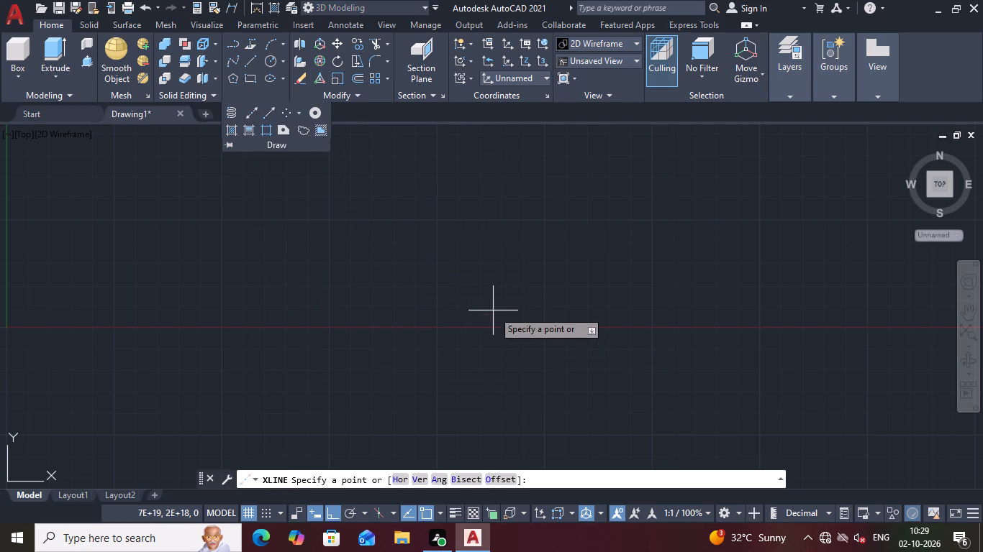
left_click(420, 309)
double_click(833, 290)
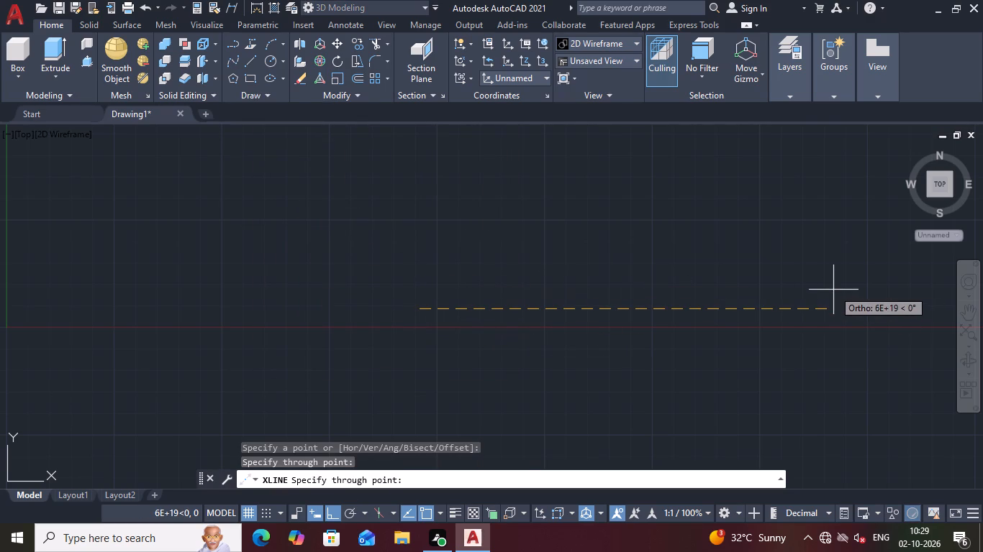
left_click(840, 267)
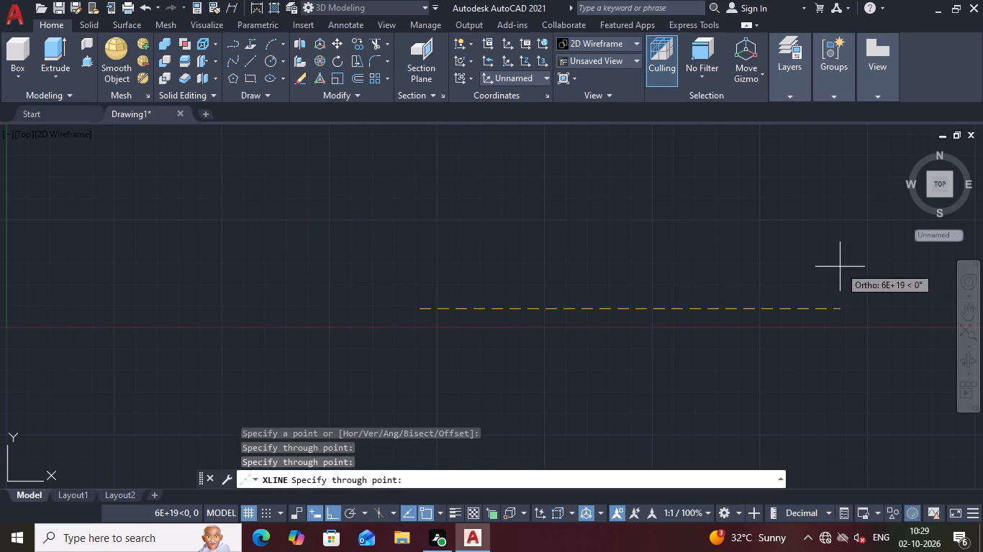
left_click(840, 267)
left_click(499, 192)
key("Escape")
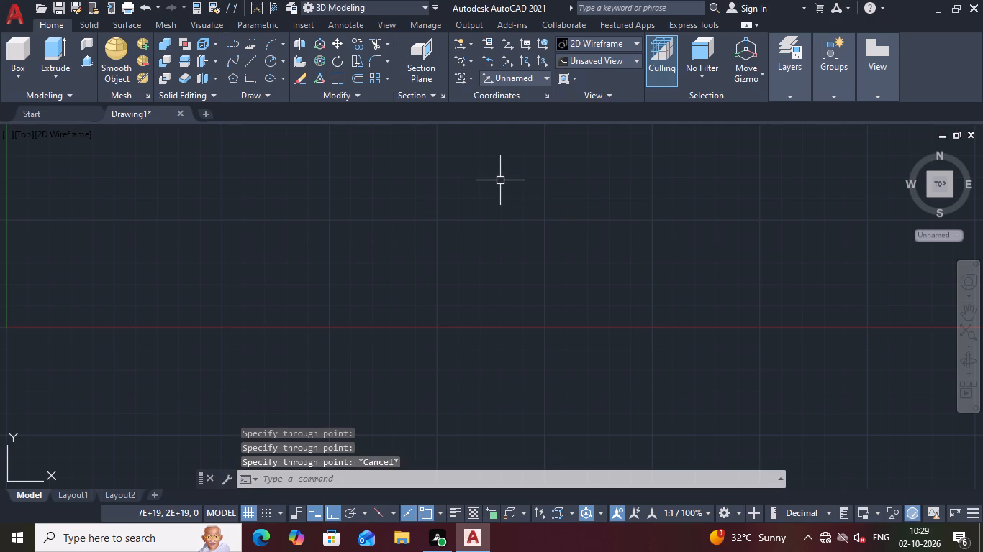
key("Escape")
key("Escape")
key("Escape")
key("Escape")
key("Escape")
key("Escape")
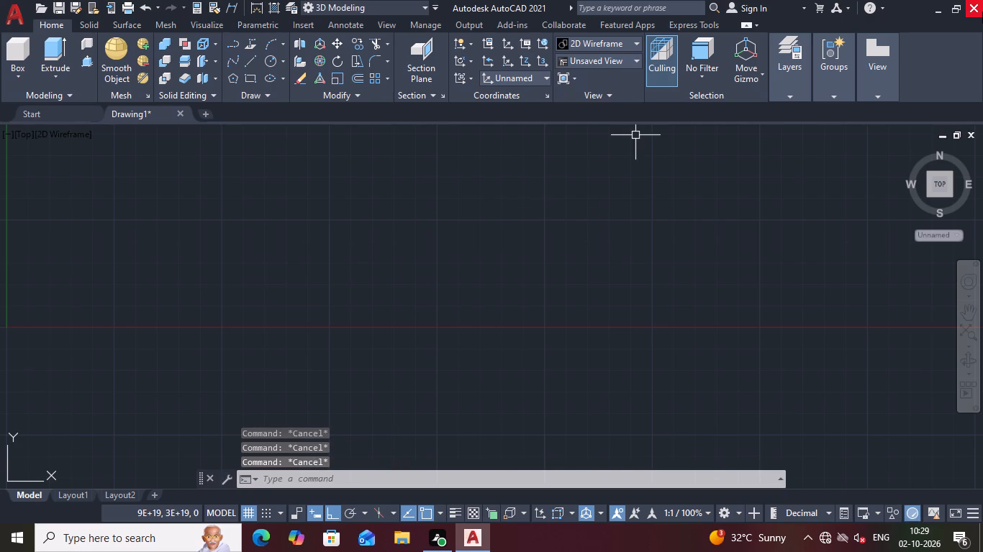
Close AutoCAD.
left_click(982, 11)
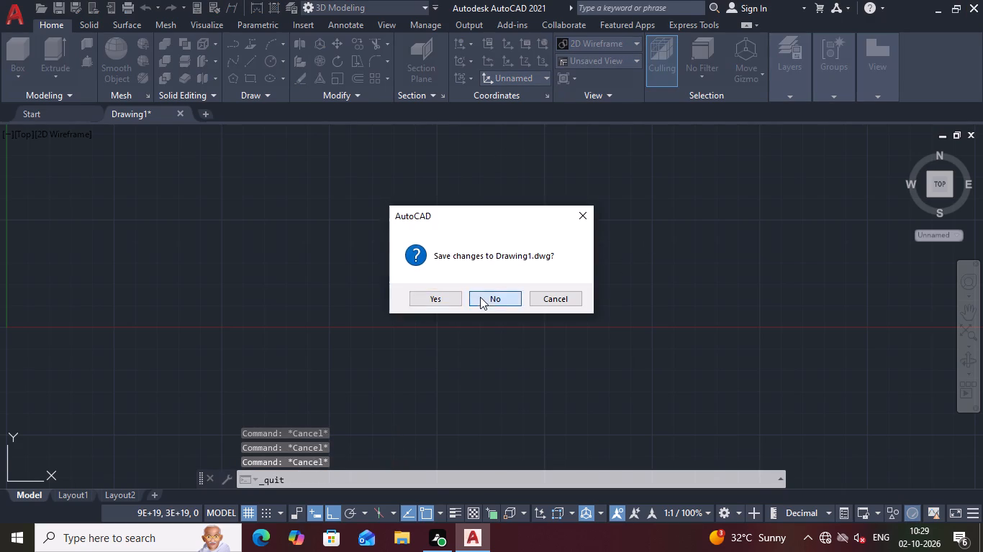
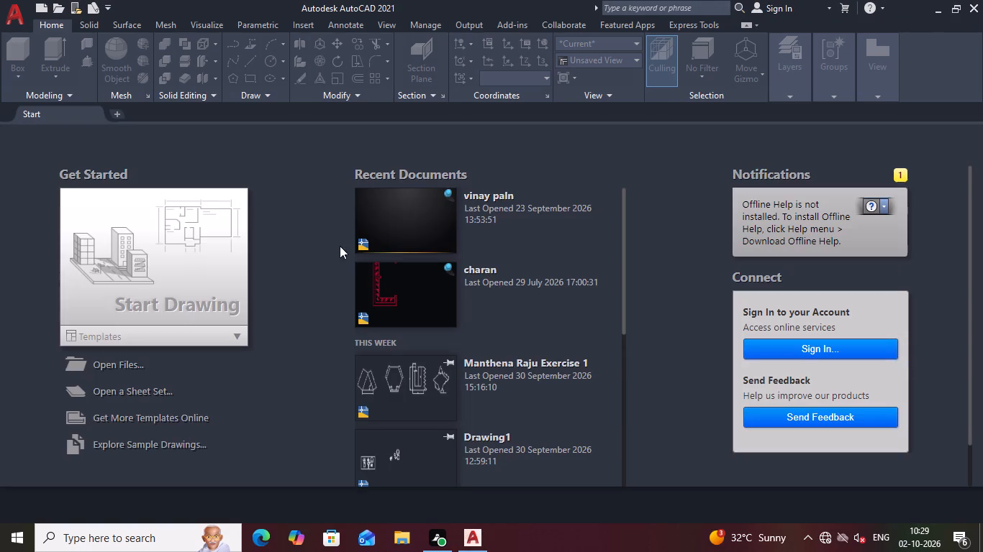
Start a new drawing, keeping the 3D Modeling workspace.
left_click(147, 259)
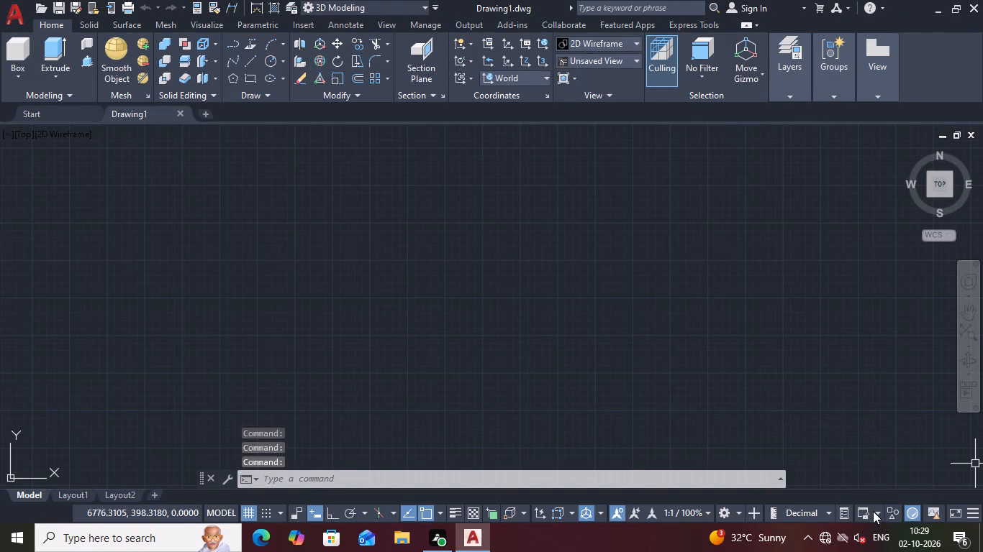
left_click(735, 514)
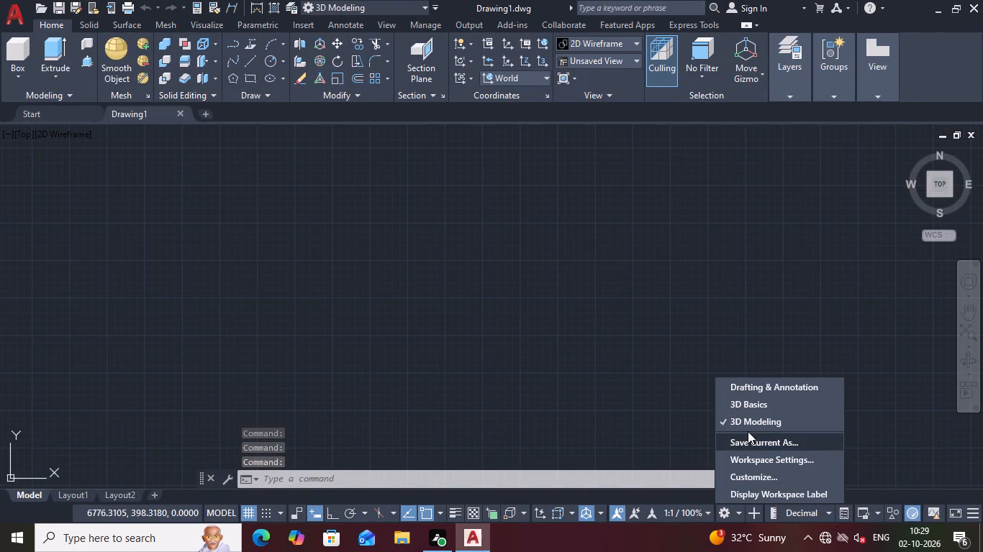
left_click(563, 380)
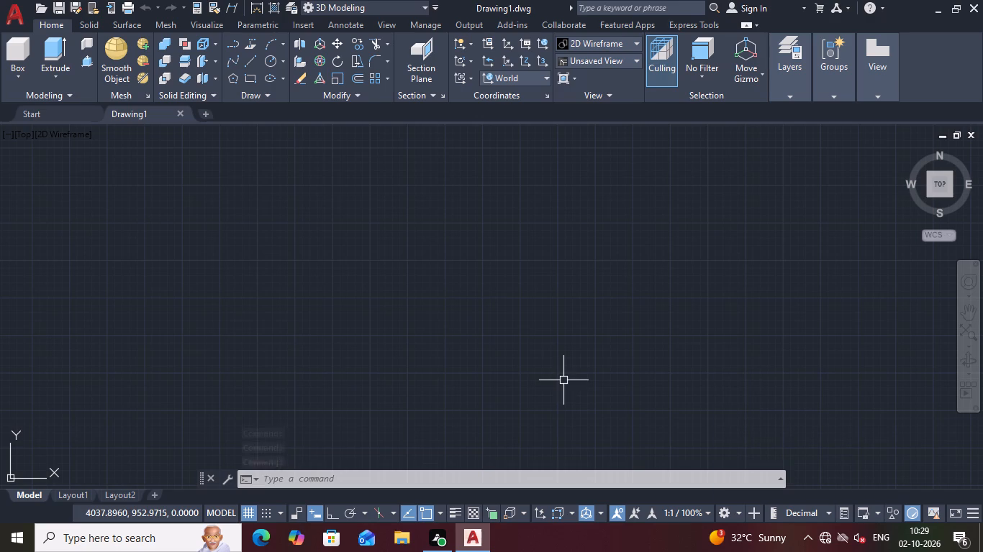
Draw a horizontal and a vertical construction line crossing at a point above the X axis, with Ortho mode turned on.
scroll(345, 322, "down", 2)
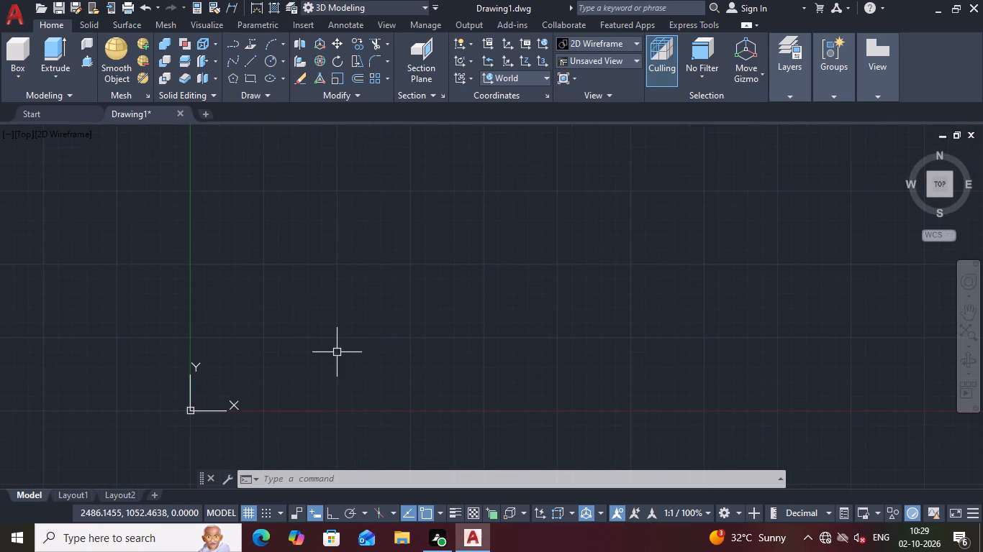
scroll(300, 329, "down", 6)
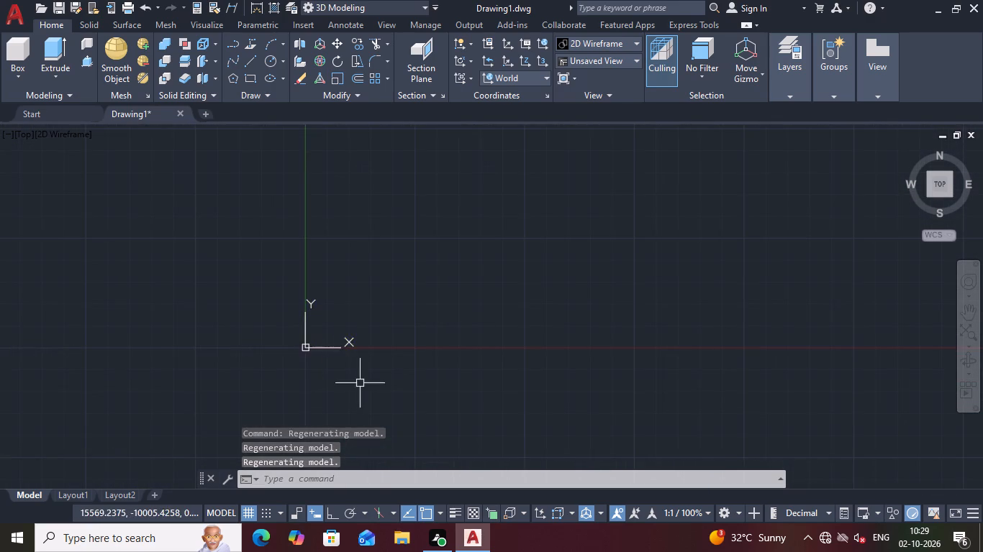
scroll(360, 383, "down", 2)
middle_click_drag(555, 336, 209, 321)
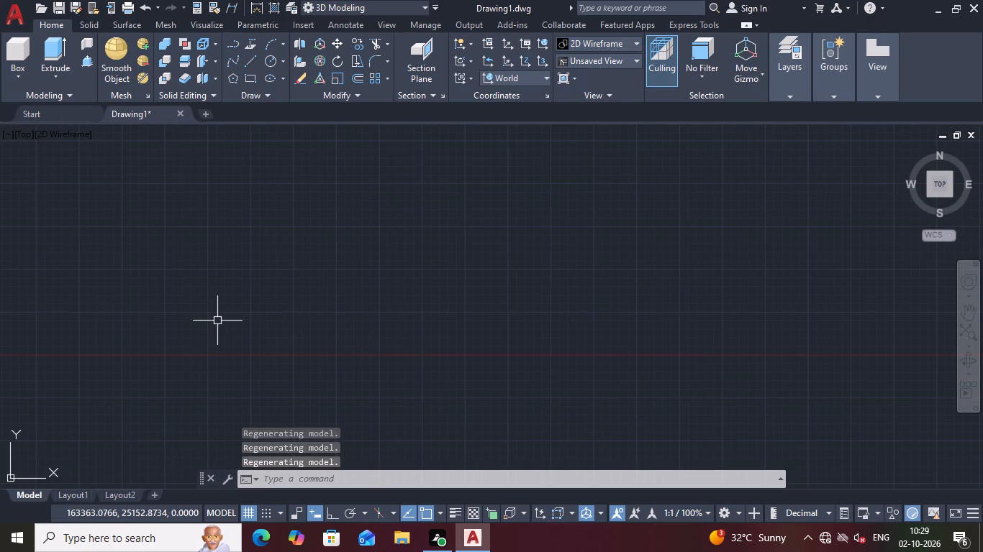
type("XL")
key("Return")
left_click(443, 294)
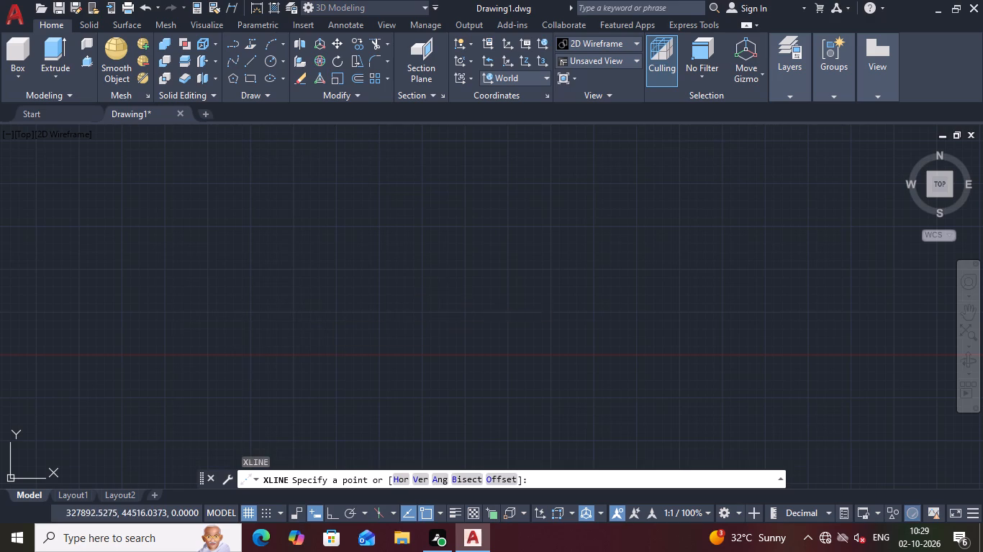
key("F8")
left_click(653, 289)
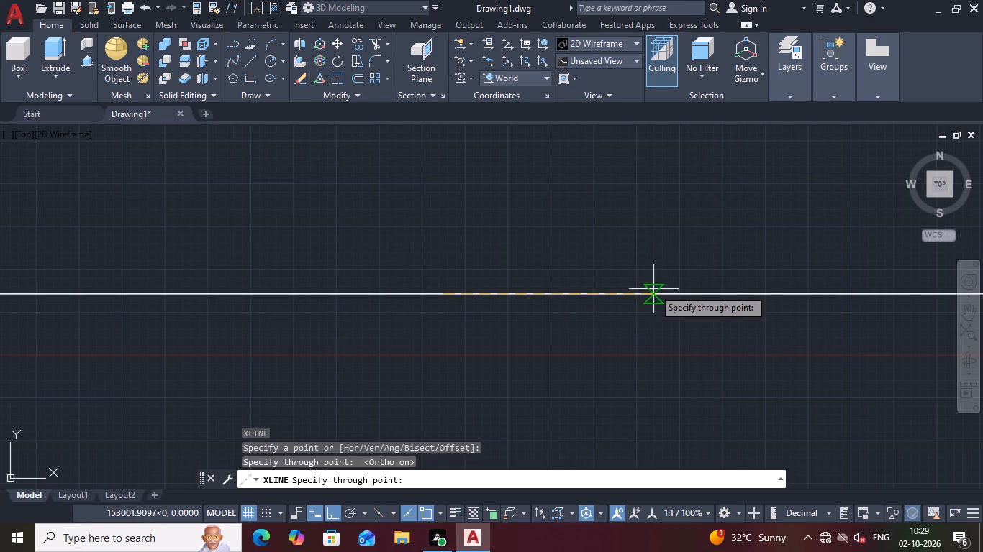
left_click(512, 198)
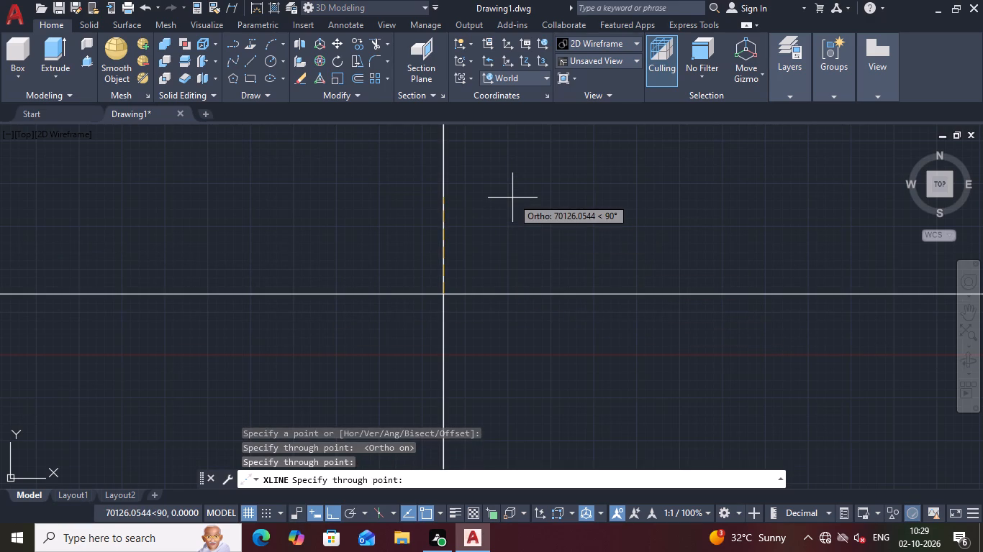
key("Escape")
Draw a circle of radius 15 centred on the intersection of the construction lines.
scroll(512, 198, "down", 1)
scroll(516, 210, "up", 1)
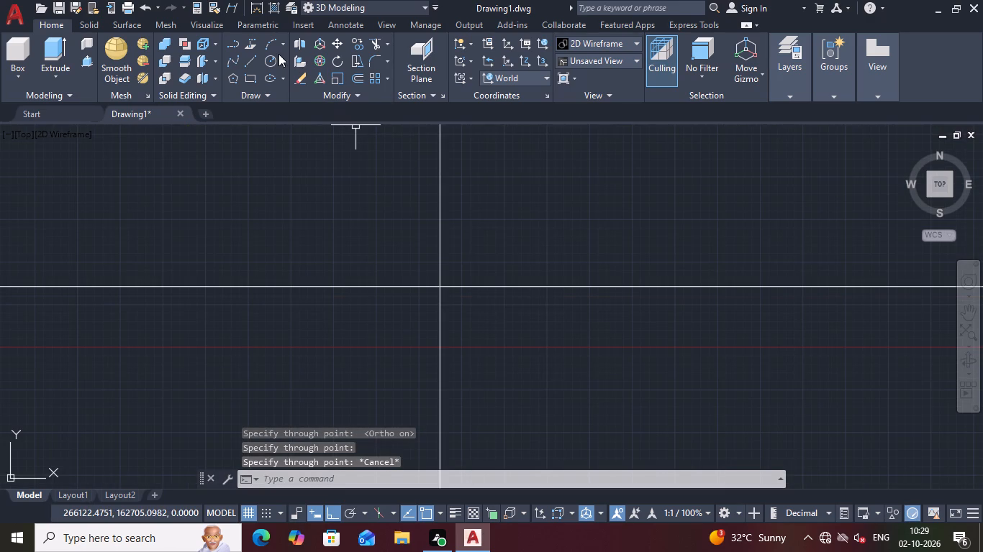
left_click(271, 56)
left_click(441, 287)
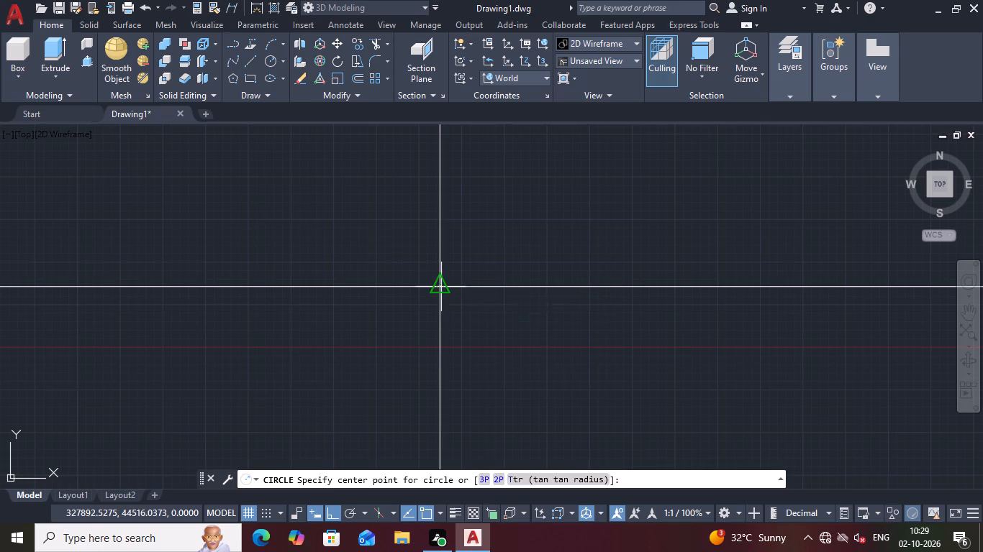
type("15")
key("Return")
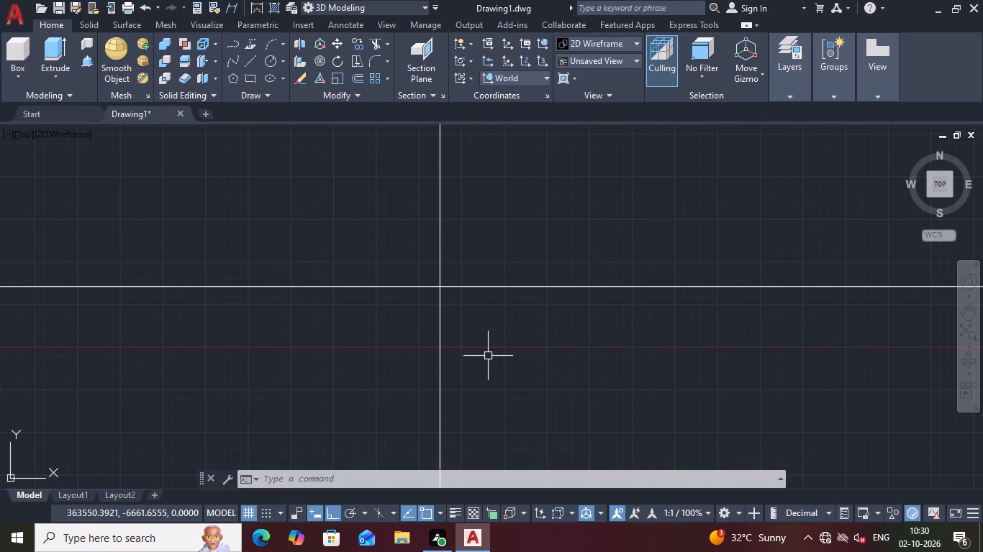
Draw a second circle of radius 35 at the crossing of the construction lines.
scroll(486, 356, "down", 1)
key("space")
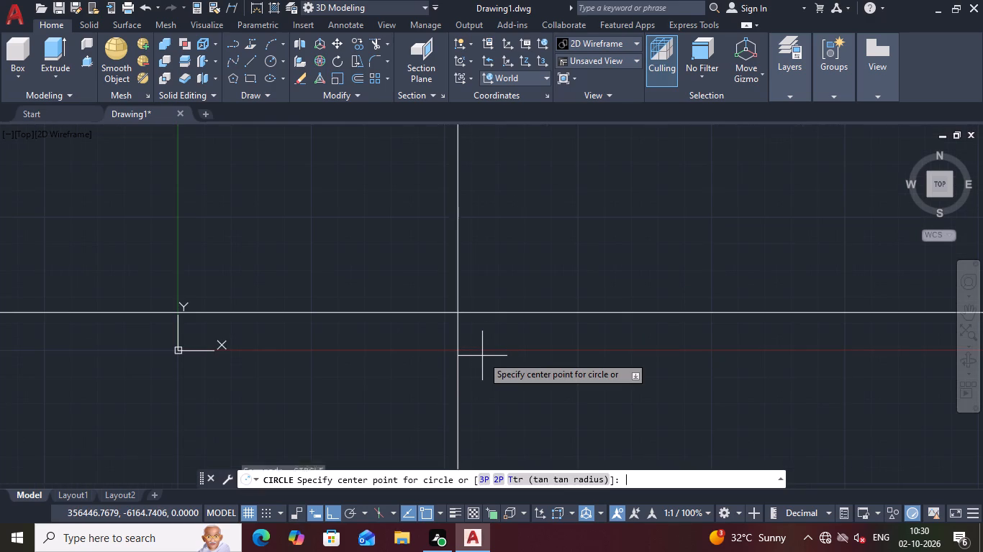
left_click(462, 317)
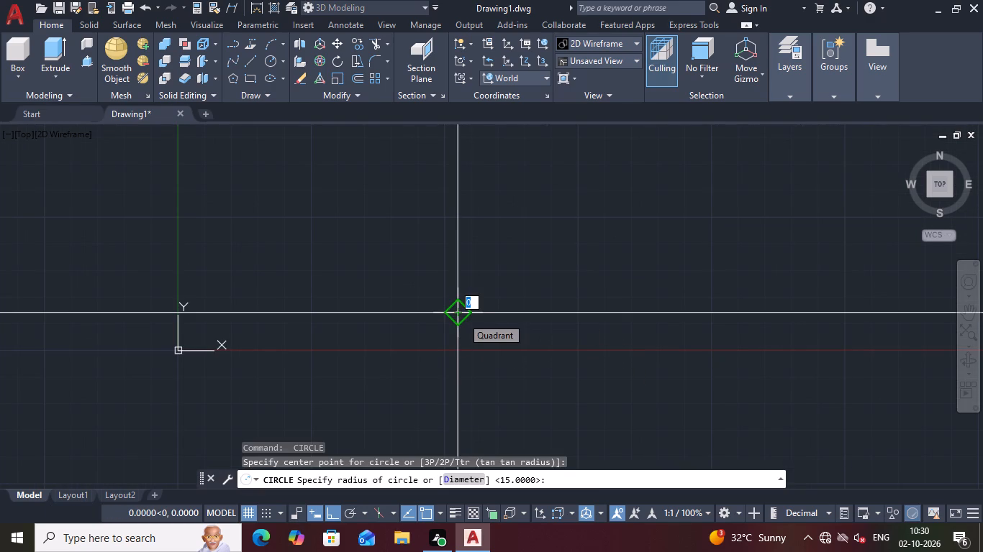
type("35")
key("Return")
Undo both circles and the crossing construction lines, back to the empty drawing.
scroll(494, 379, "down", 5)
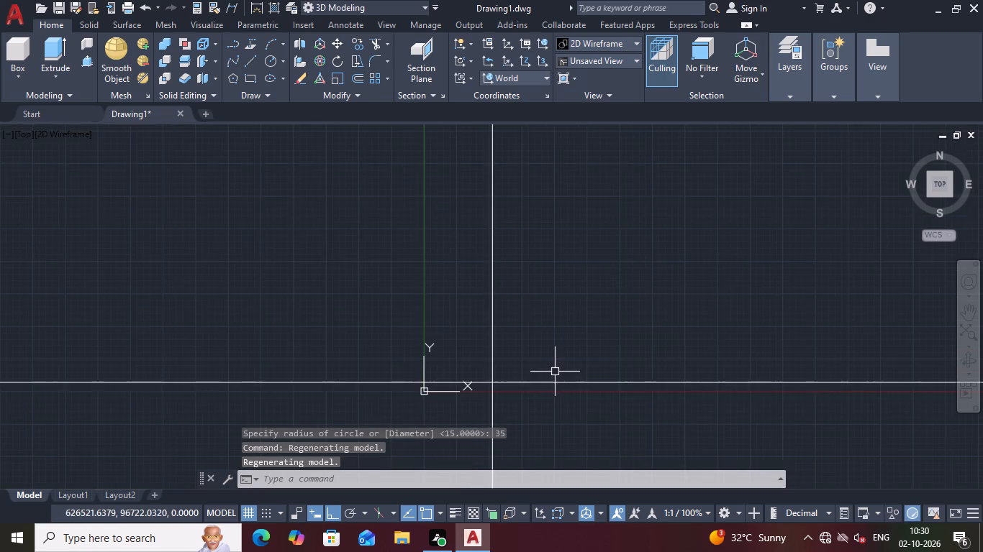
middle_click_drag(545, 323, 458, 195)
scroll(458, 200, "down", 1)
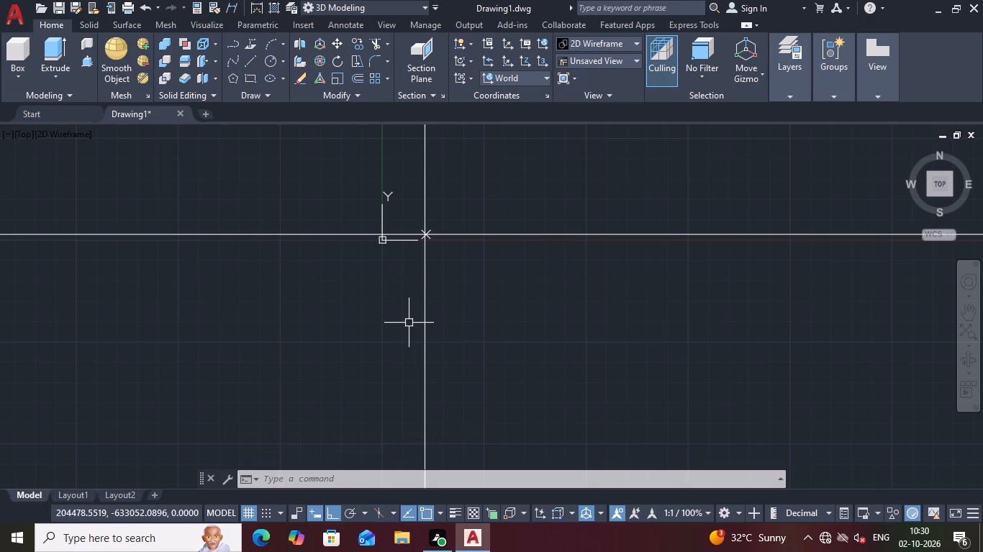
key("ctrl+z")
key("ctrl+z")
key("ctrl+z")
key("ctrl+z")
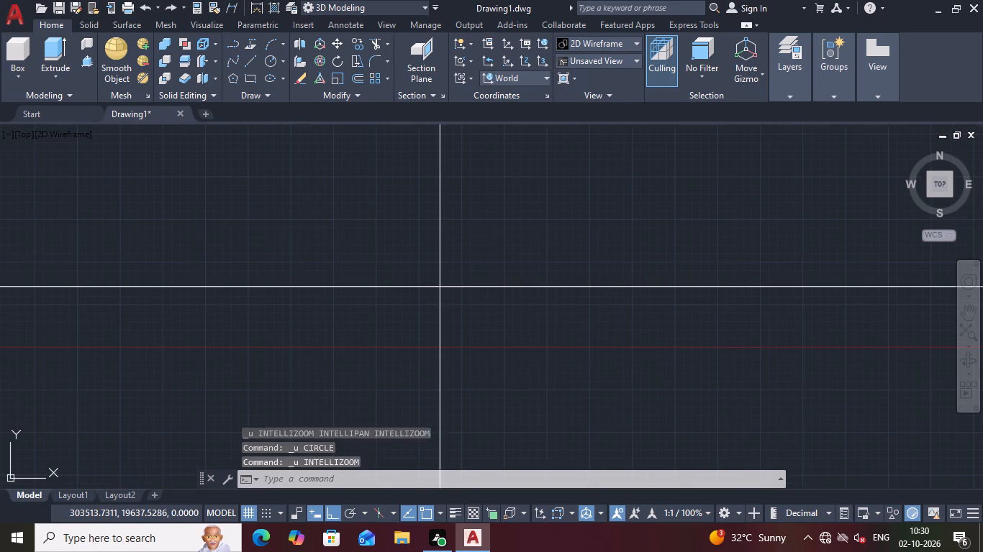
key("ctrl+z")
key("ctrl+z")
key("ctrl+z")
Draw a freehand circle of radius about 3995 with its centre above the X axis, clear of the Y axis.
scroll(420, 310, "down", 3)
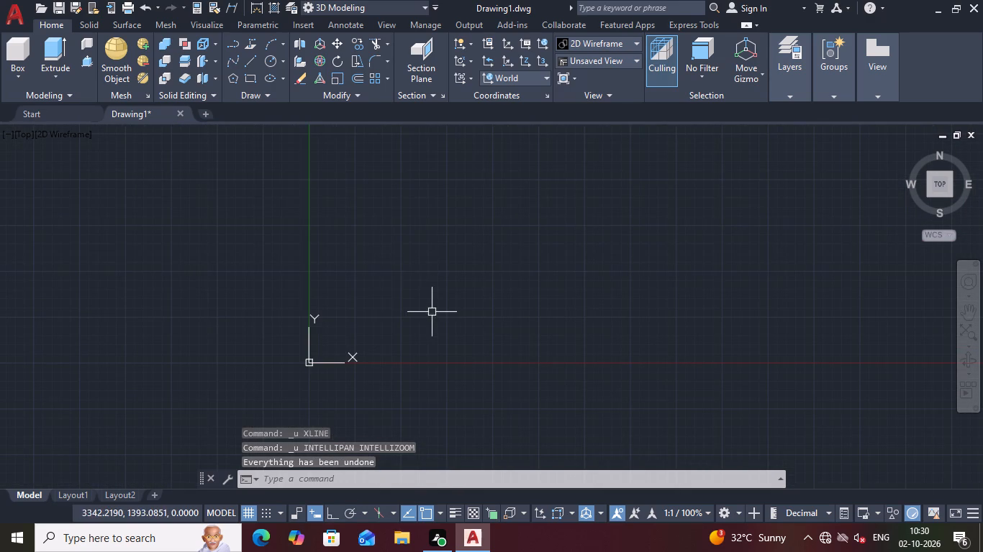
left_click(270, 55)
left_click(536, 243)
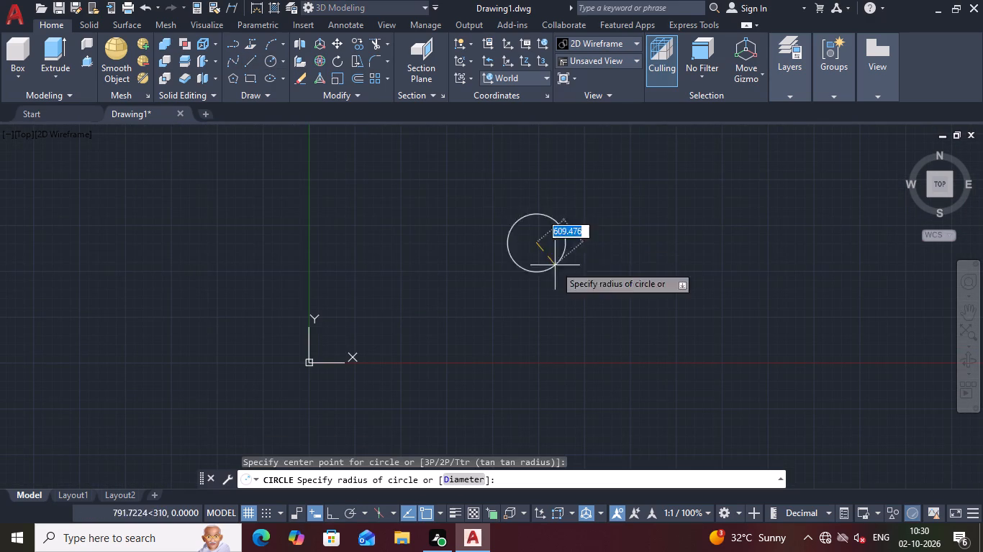
left_click(620, 364)
Move the UCS origin to a point far below and to the left of the circle.
scroll(632, 311, "down", 3)
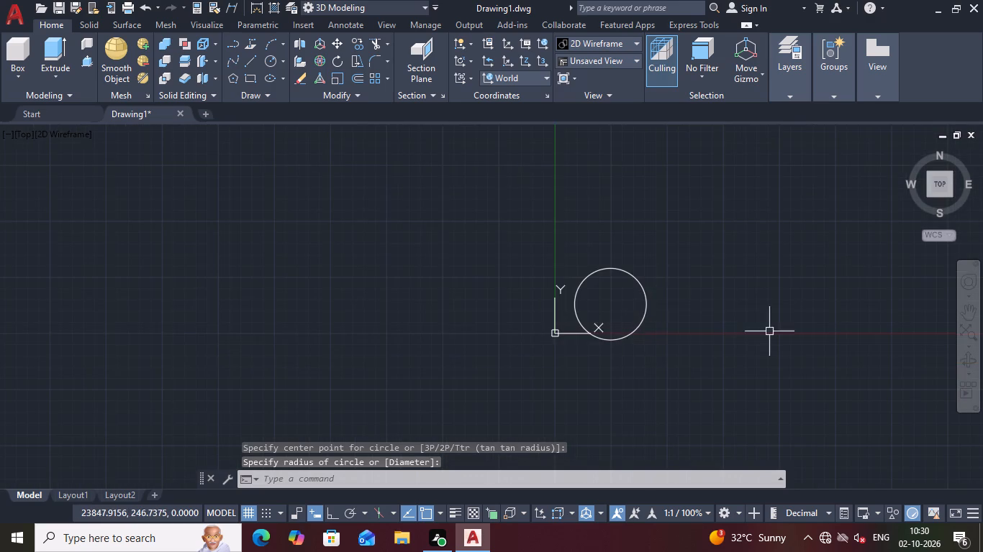
middle_click_drag(769, 331, 579, 337)
left_click(365, 329)
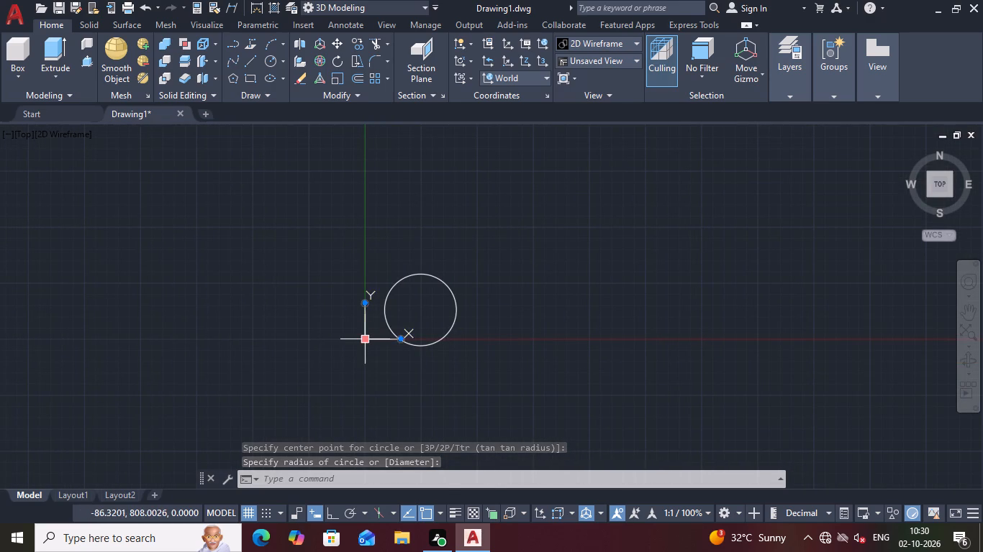
left_click(365, 342)
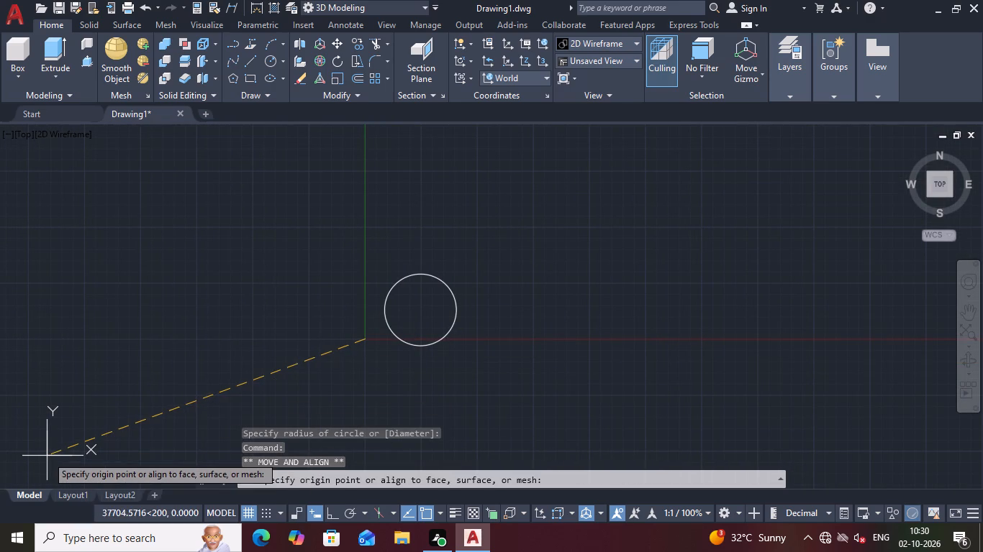
scroll(47, 456, "down", 3)
middle_click_drag(47, 456, 414, 260)
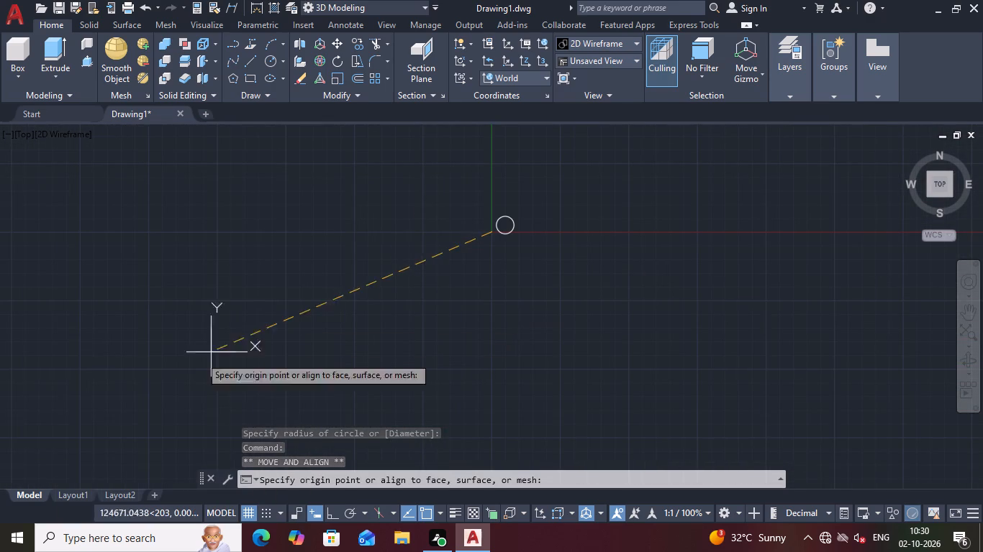
left_click(11, 466)
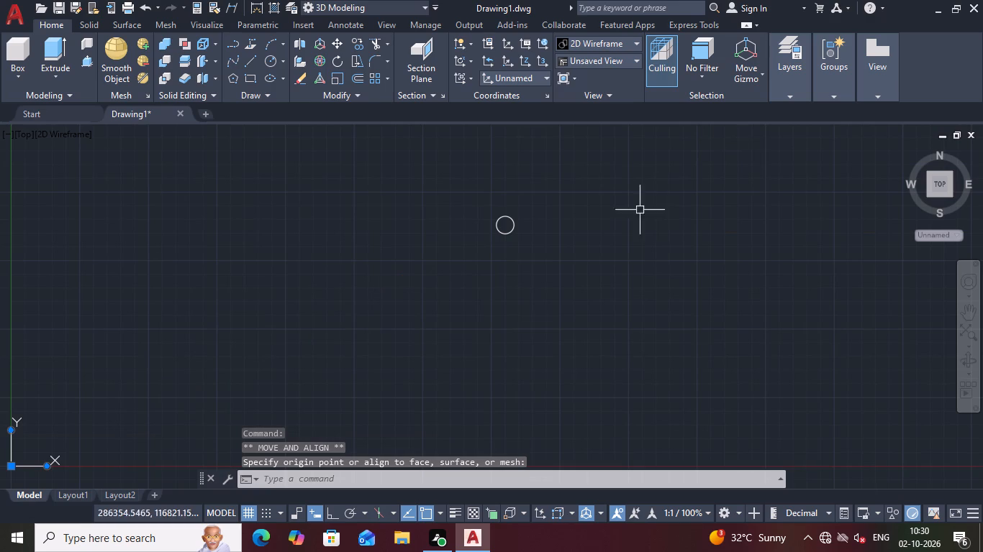
Draw a horizontal and a vertical construction line through the circle's centre with Ortho mode turned on.
scroll(579, 203, "up", 1)
scroll(574, 201, "down", 1)
scroll(571, 198, "up", 5)
middle_click_drag(453, 251, 715, 254)
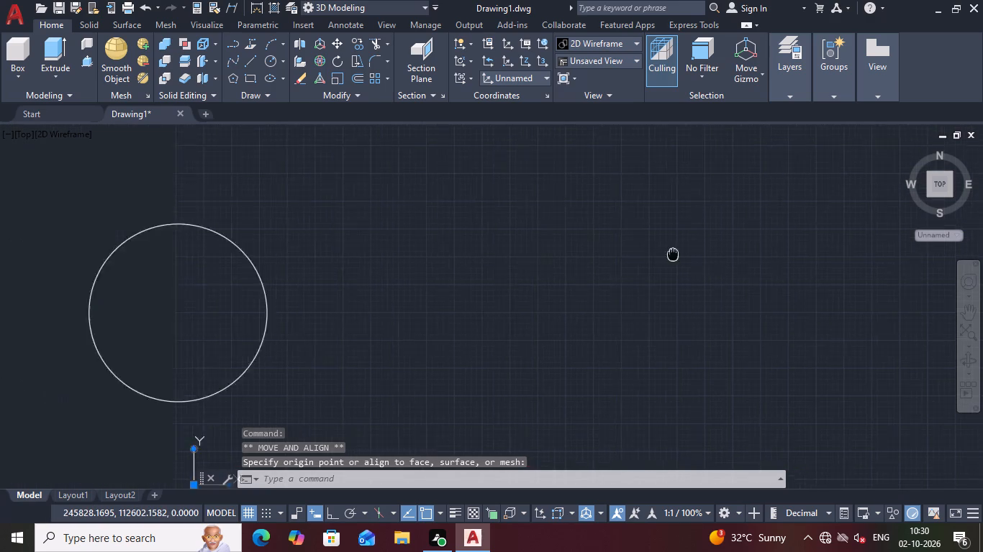
middle_click_drag(715, 254, 936, 232)
scroll(936, 232, "down", 1)
scroll(802, 249, "down", 1)
scroll(802, 249, "up", 2)
middle_click_drag(802, 249, 768, 244)
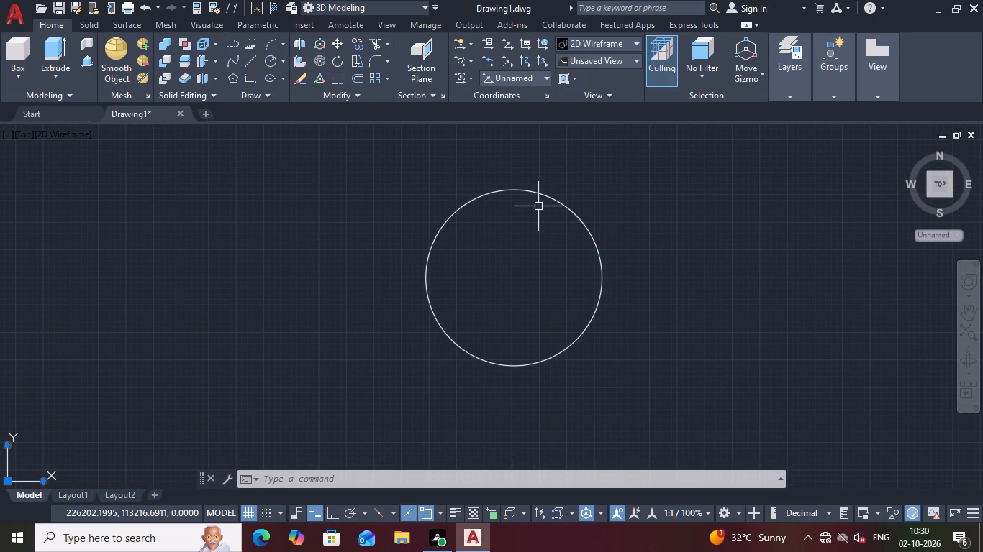
type("XL")
key("Return")
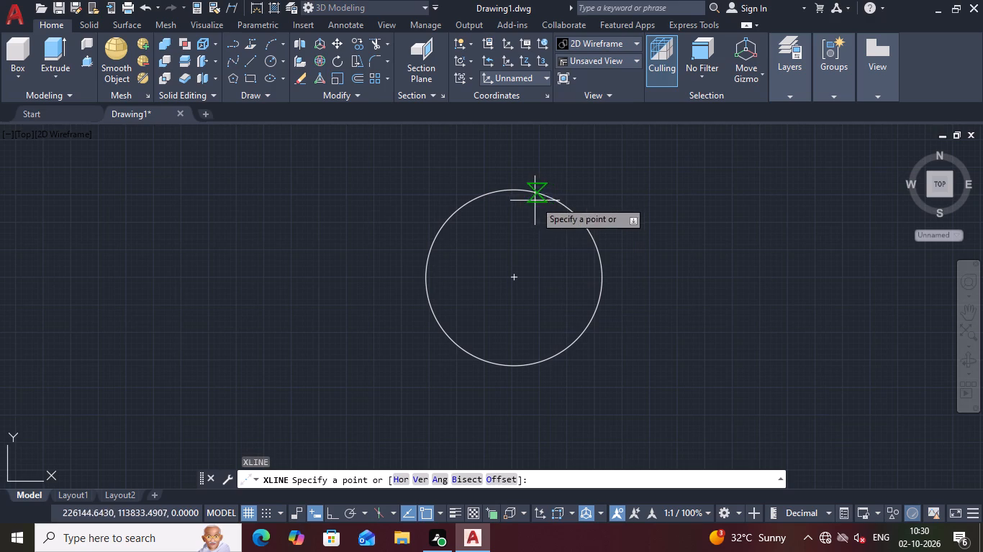
left_click(515, 275)
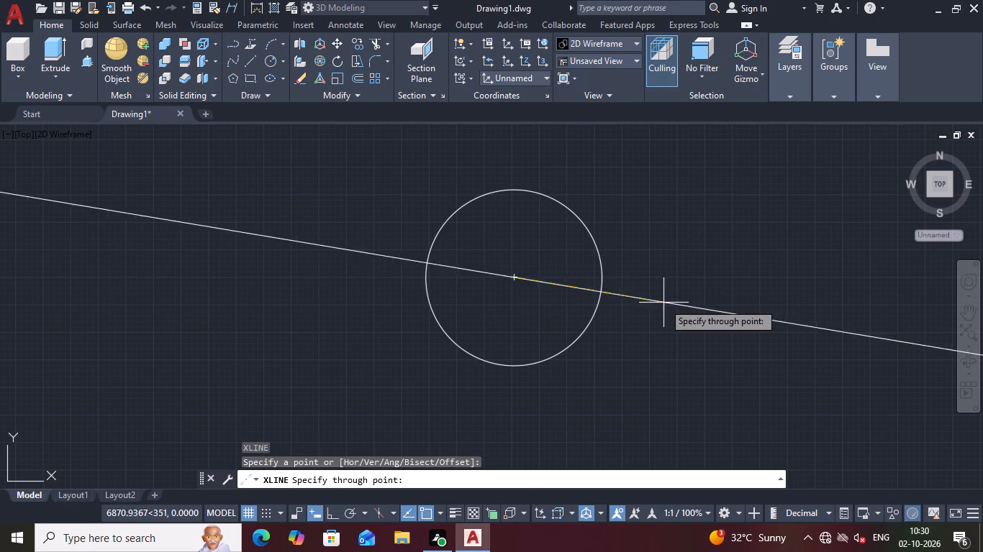
key("F8")
left_click(699, 275)
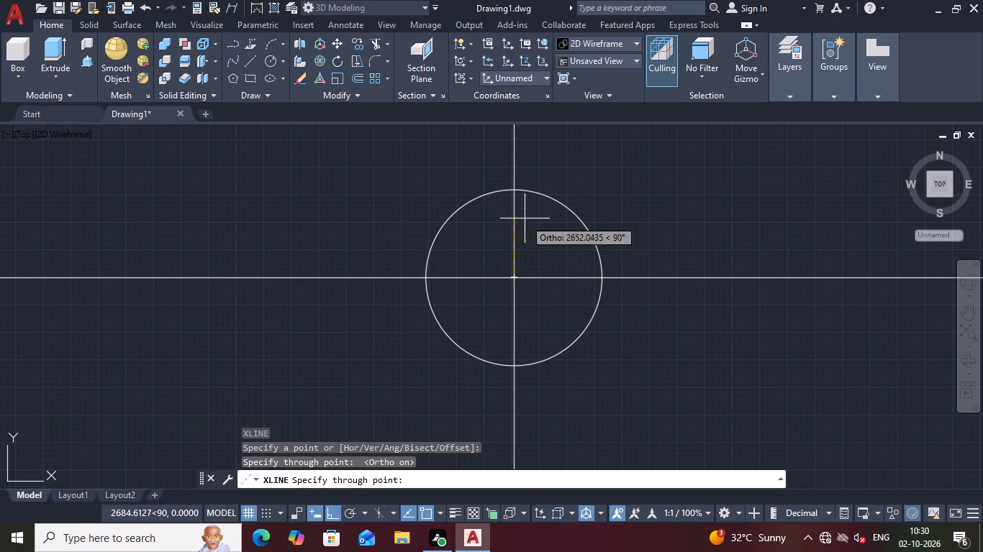
left_click(517, 155)
key("Escape")
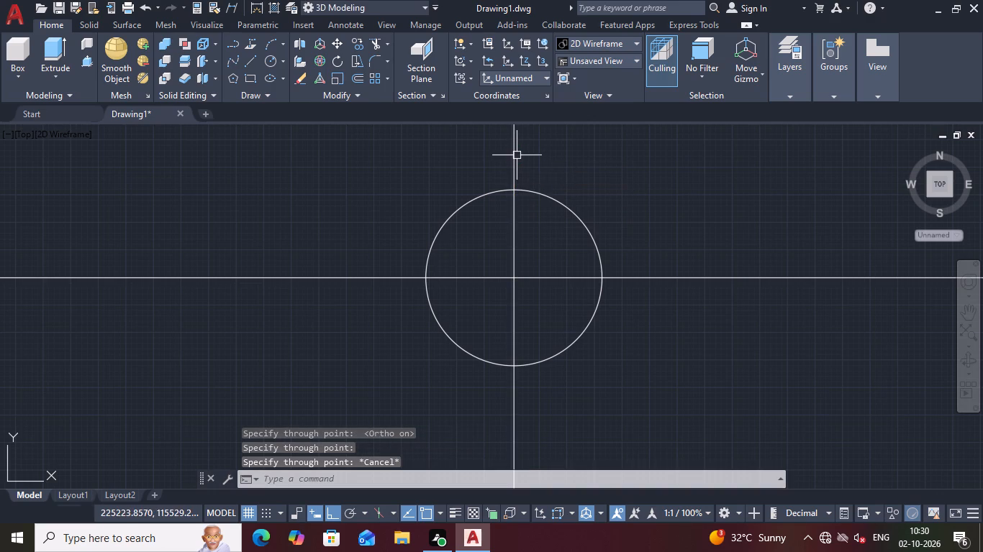
Draw a circle of radius 35 centred on the crossing of the construction lines.
left_click(270, 63)
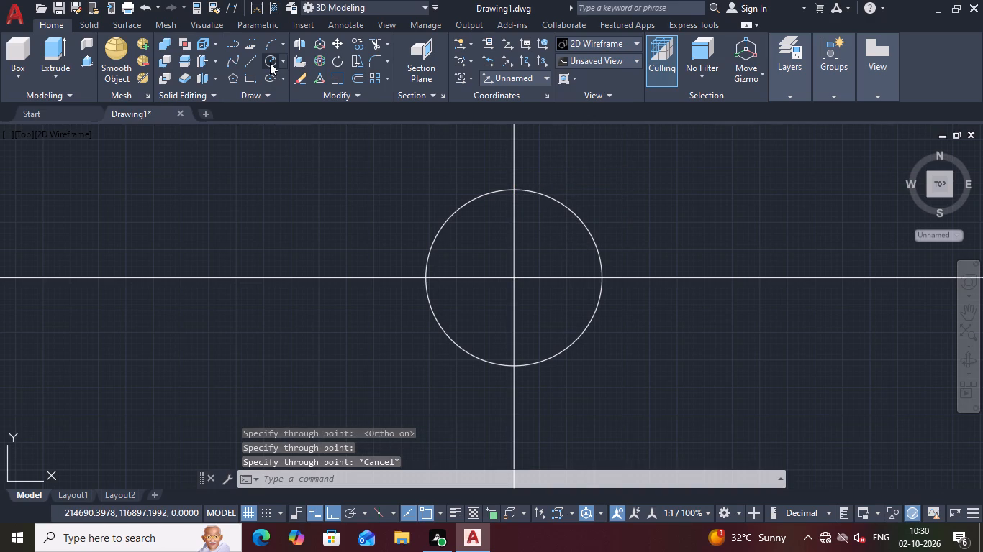
left_click(509, 277)
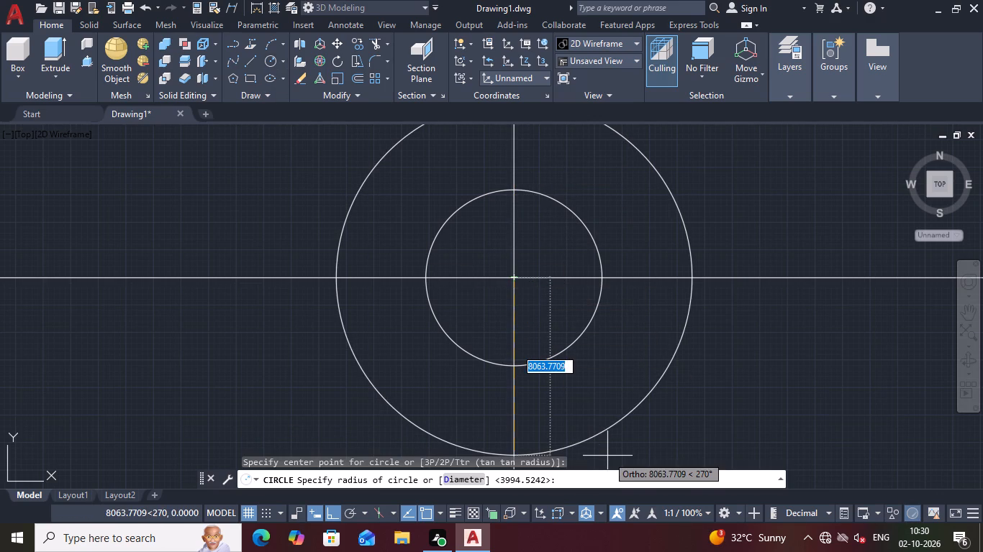
type("35")
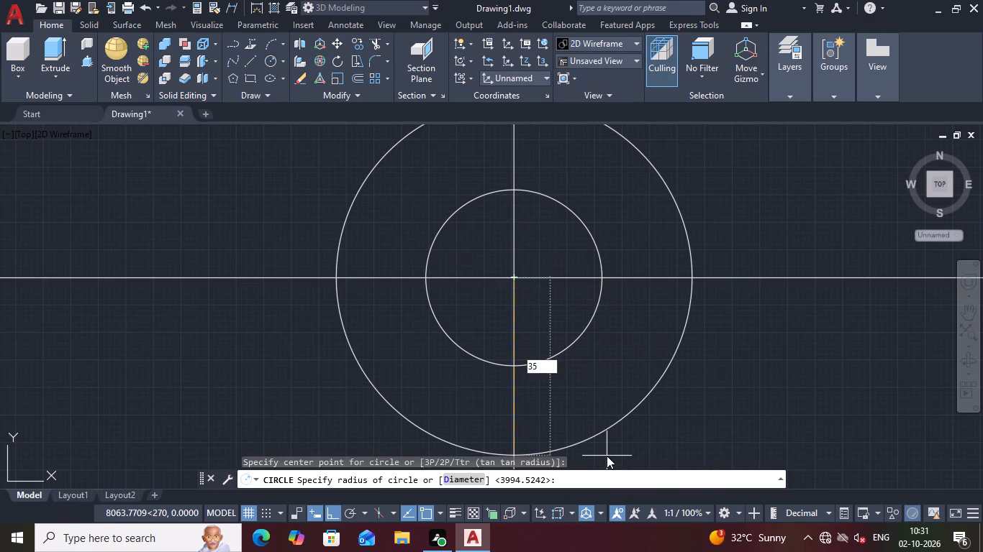
key("Return")
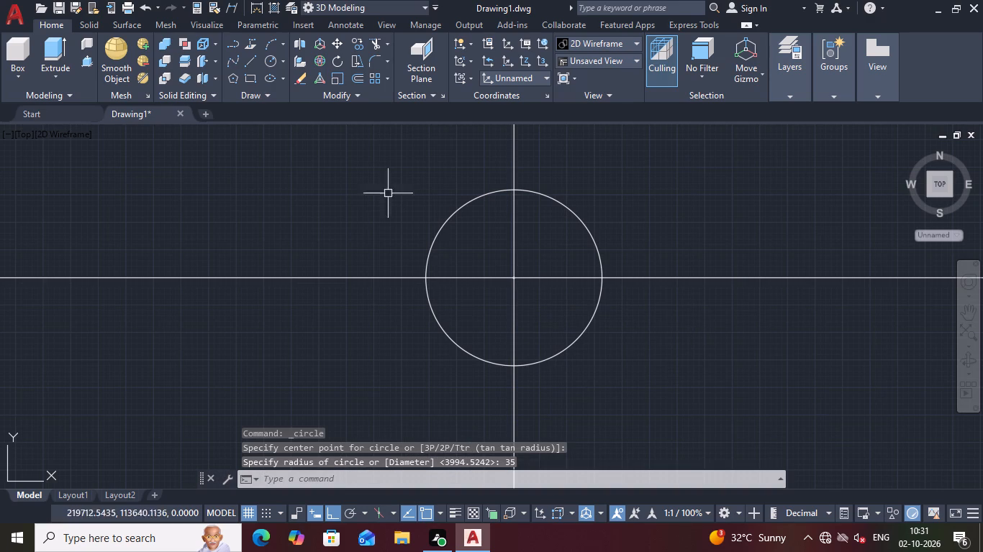
Draw a circle of diameter 70 centred on the crossing of the construction lines.
left_click(281, 63)
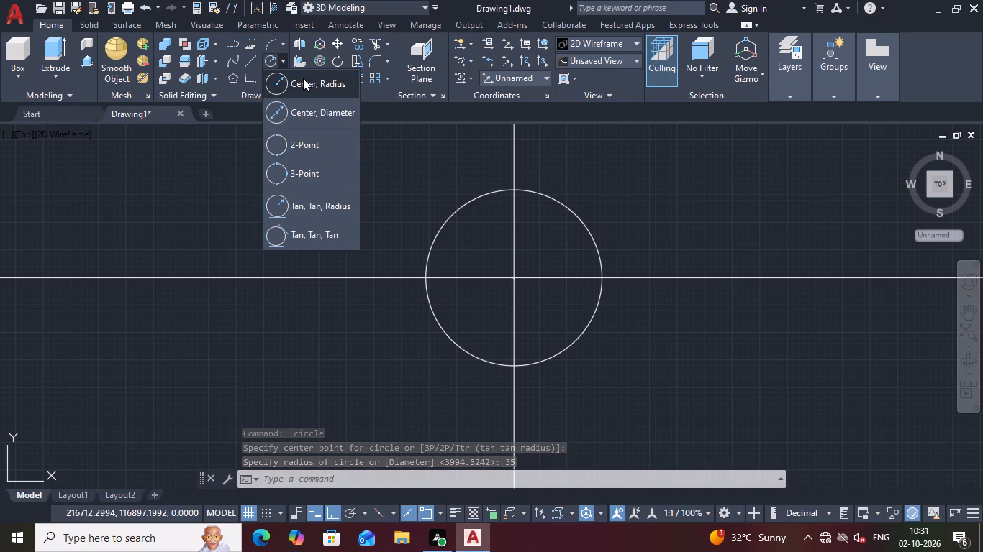
left_click(325, 109)
left_click(517, 287)
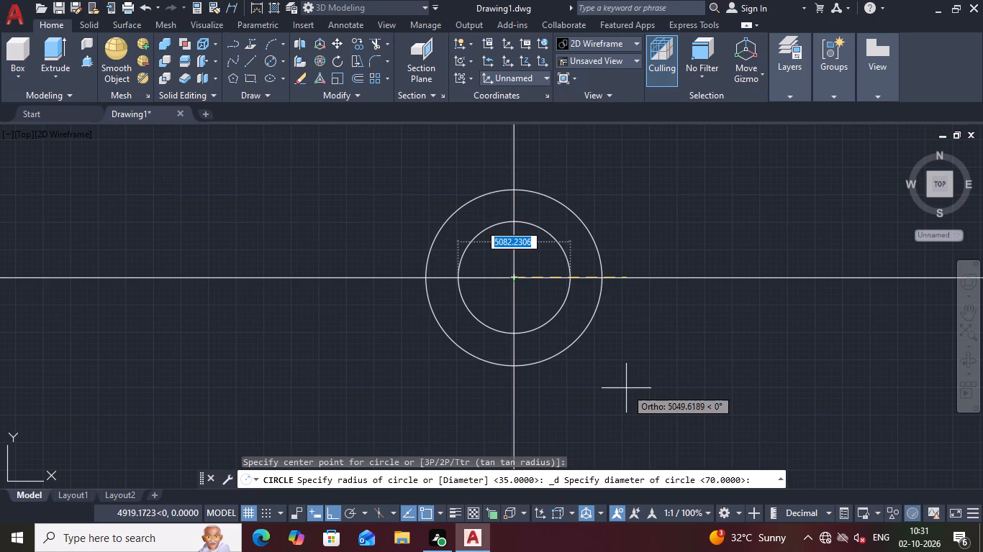
type("70")
key("Return")
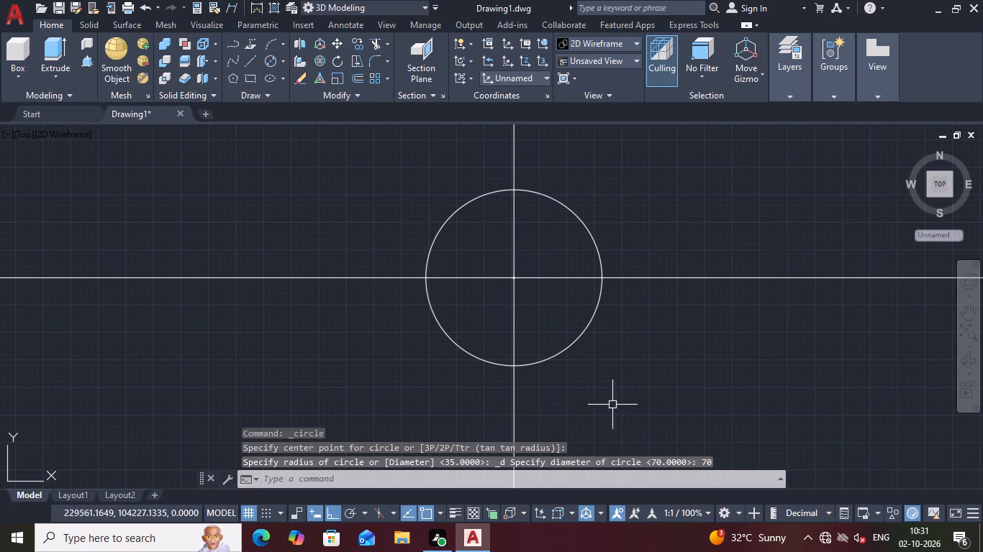
Set the ISO-25 dimension style's linear precision to 0 decimals and make it the current style.
scroll(982, 551, "up", 1)
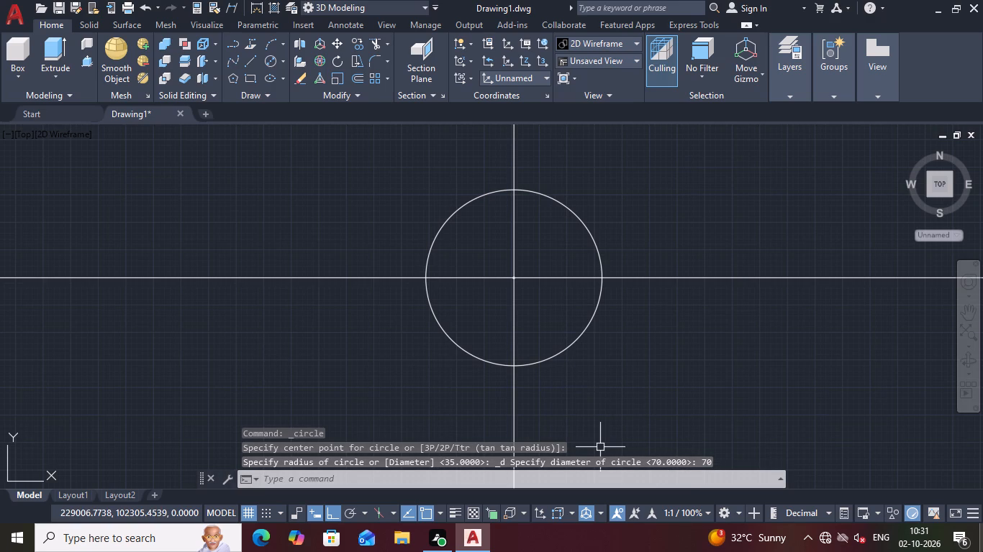
scroll(552, 258, "down", 2)
middle_click_drag(611, 342, 549, 372)
key("d")
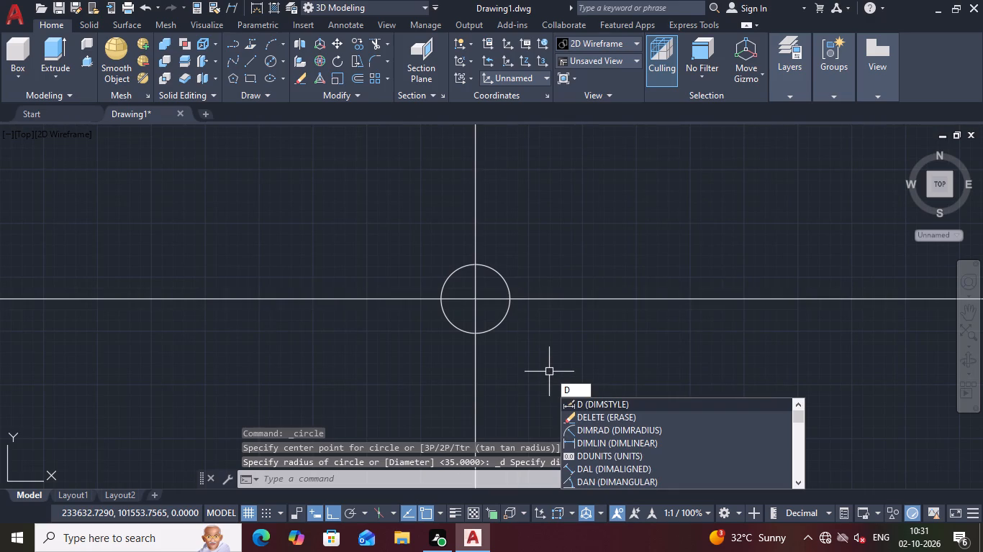
key("Return")
left_click(633, 230)
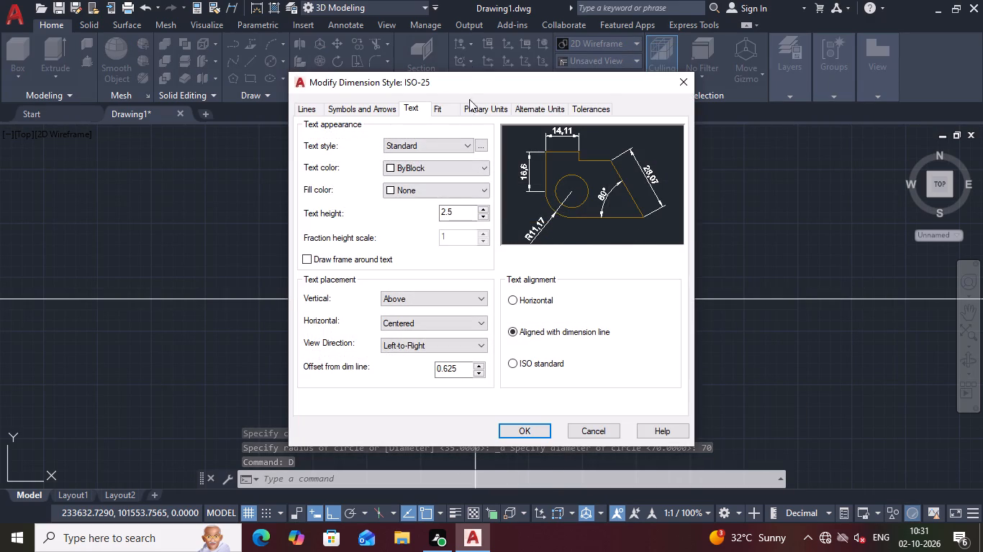
left_click(478, 109)
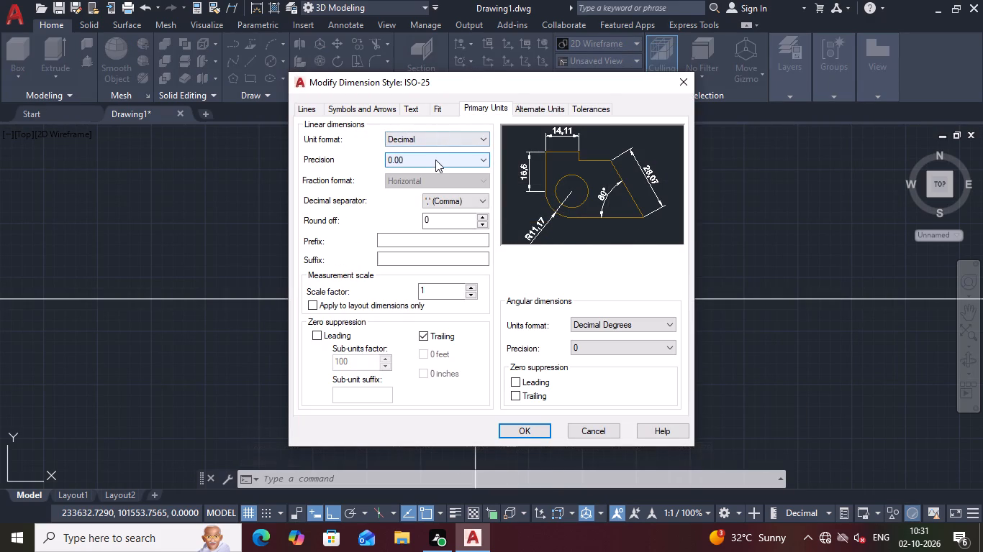
left_click(435, 160)
left_click(430, 175)
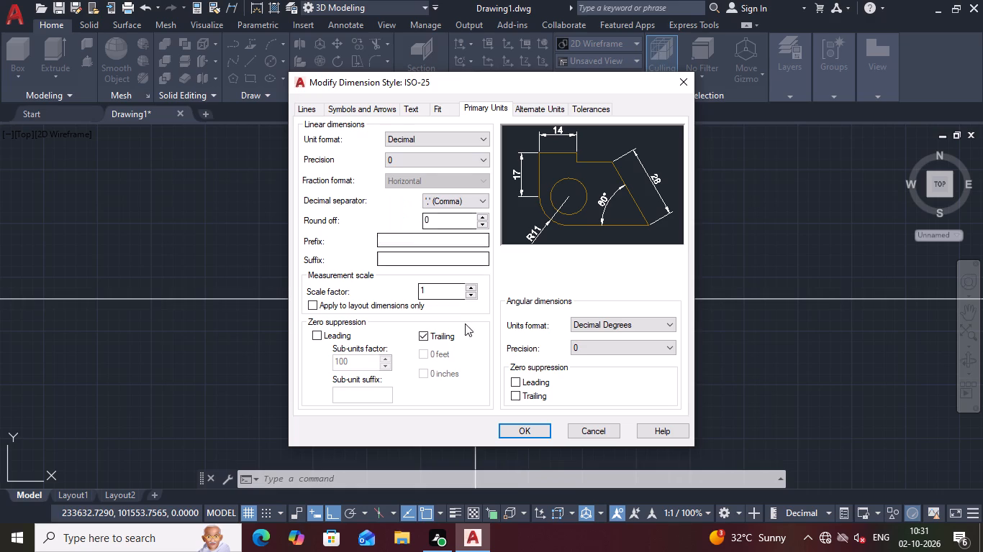
left_click(521, 427)
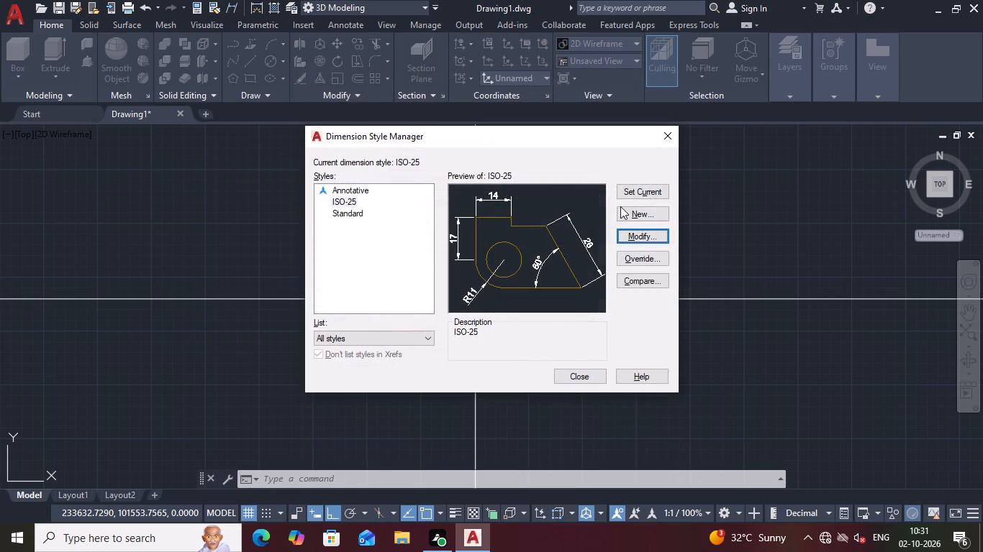
left_click(625, 194)
left_click(584, 374)
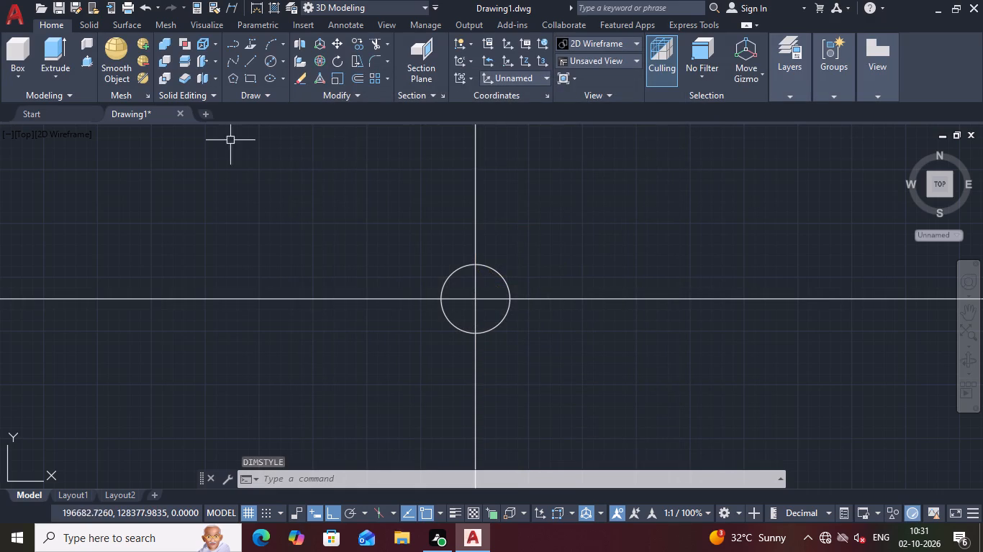
Draw a circle of diameter 35 centred on the crossing of the construction lines.
left_click(269, 58)
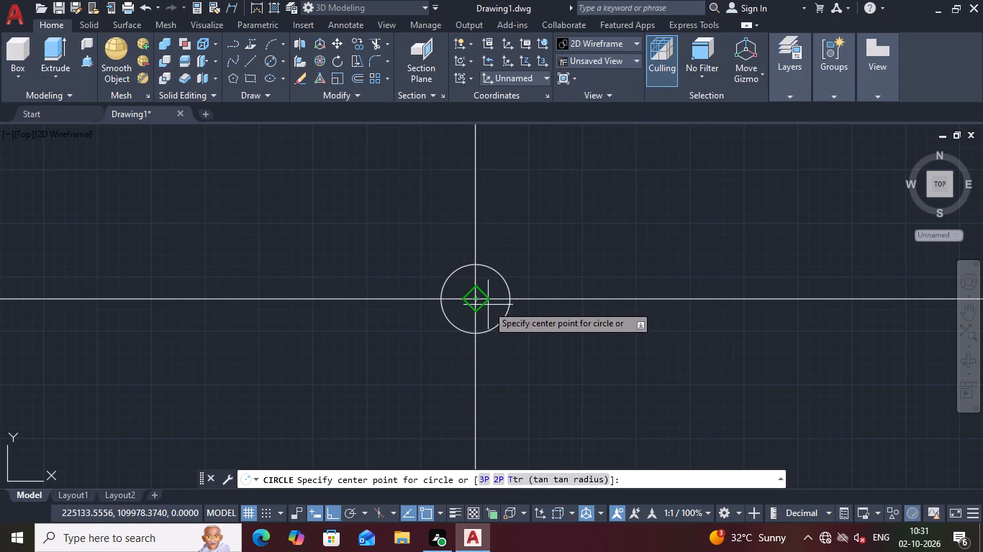
left_click(477, 303)
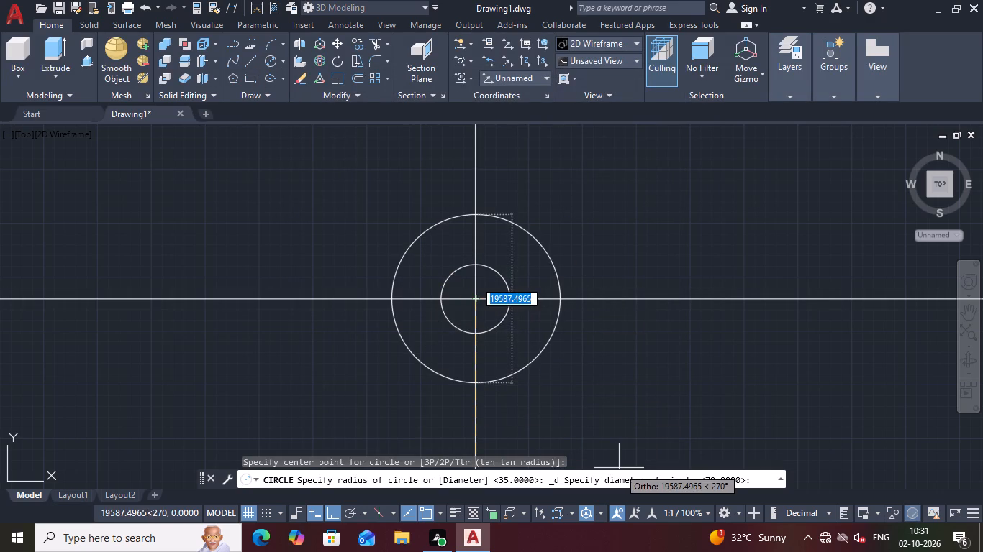
type("35")
key("Return")
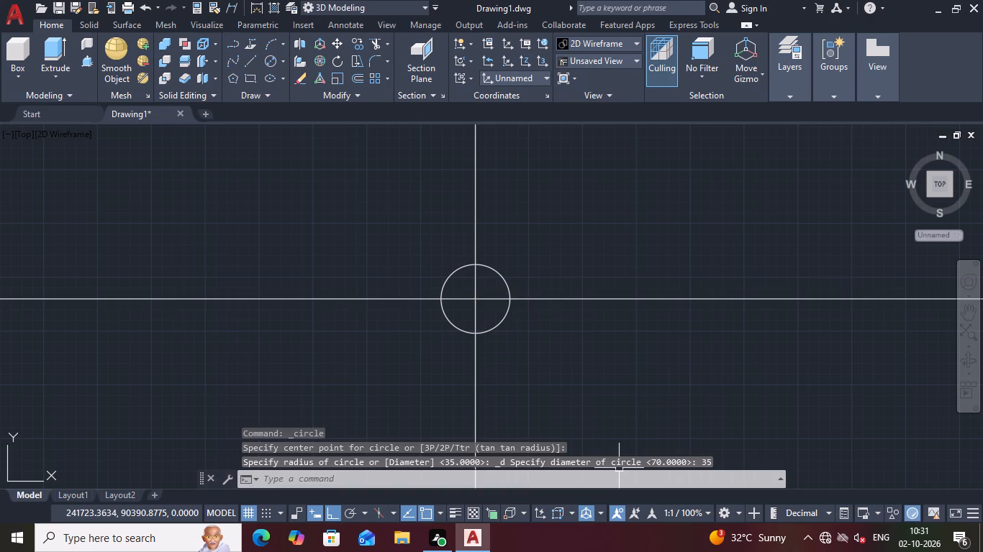
Delete the large freehand circle around the crossing of the construction lines.
left_click(503, 277)
key("Delete")
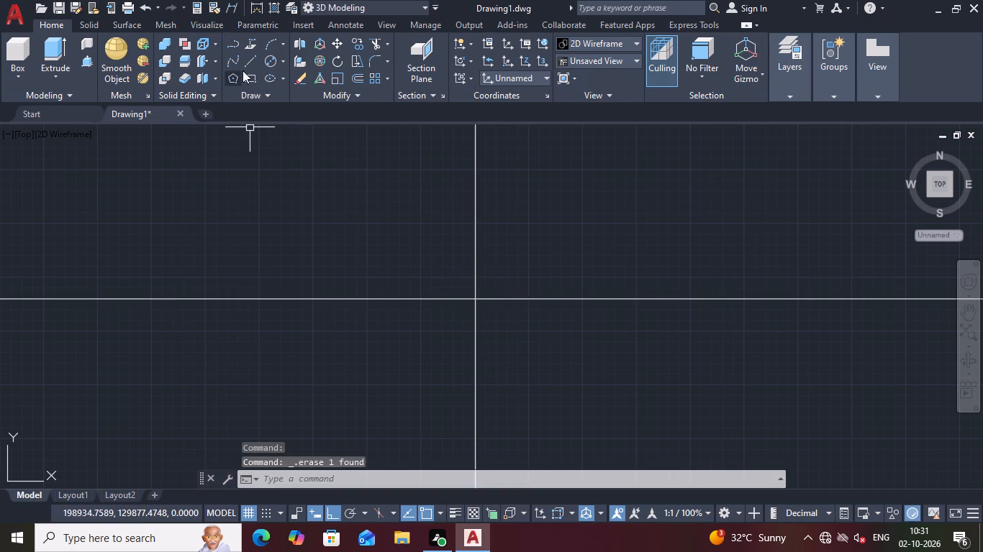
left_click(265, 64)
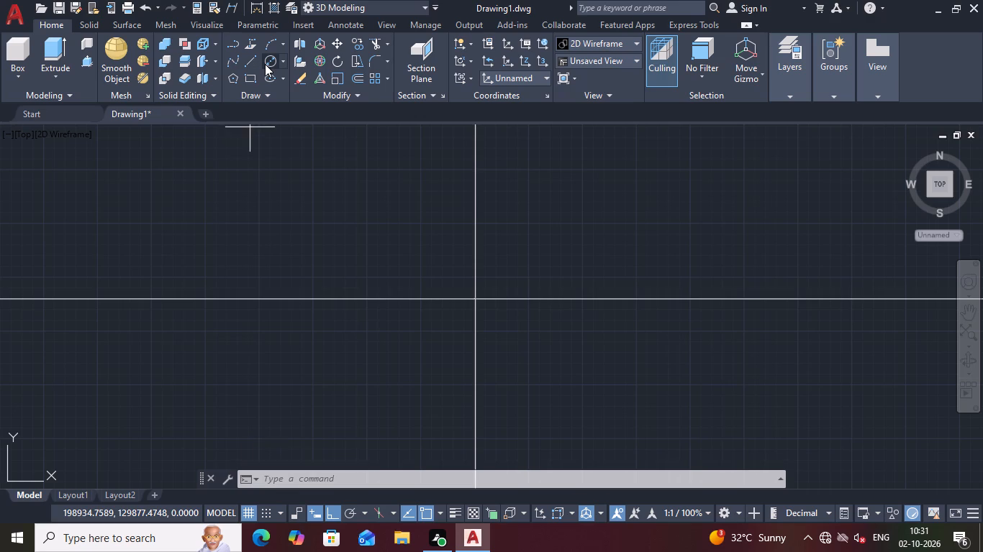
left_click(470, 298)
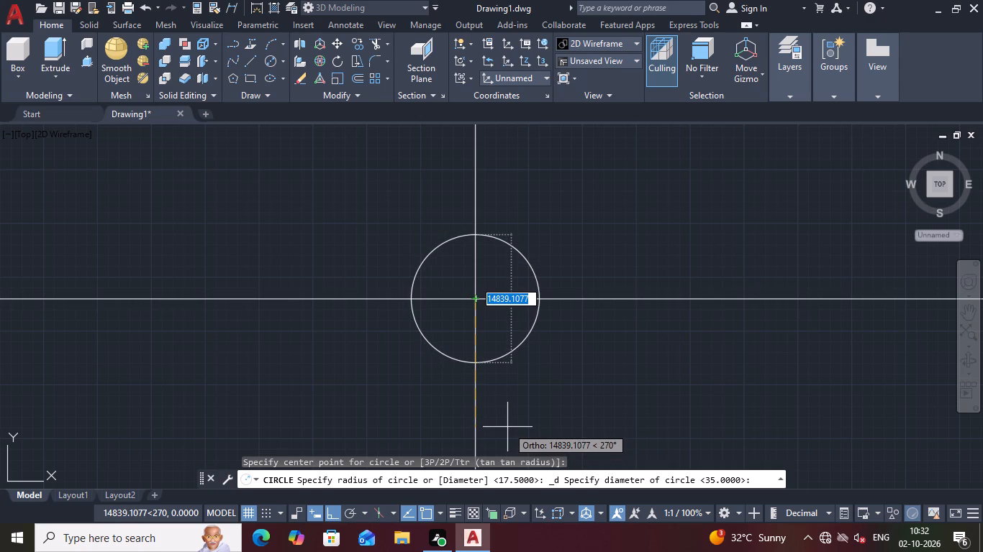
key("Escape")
Configure the drawing units to a length precision of 0 decimals with millimetres as insertion scale.
type("UN")
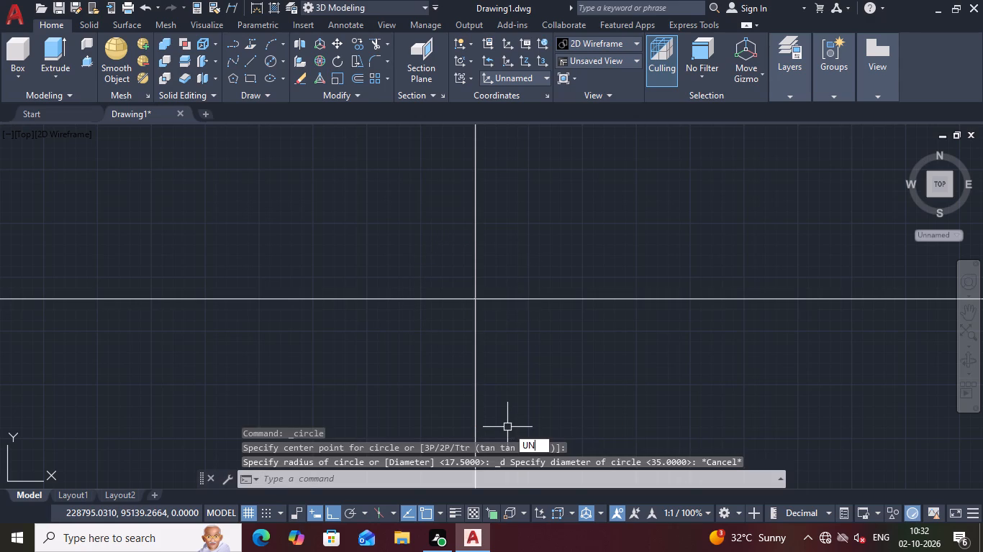
key("Return")
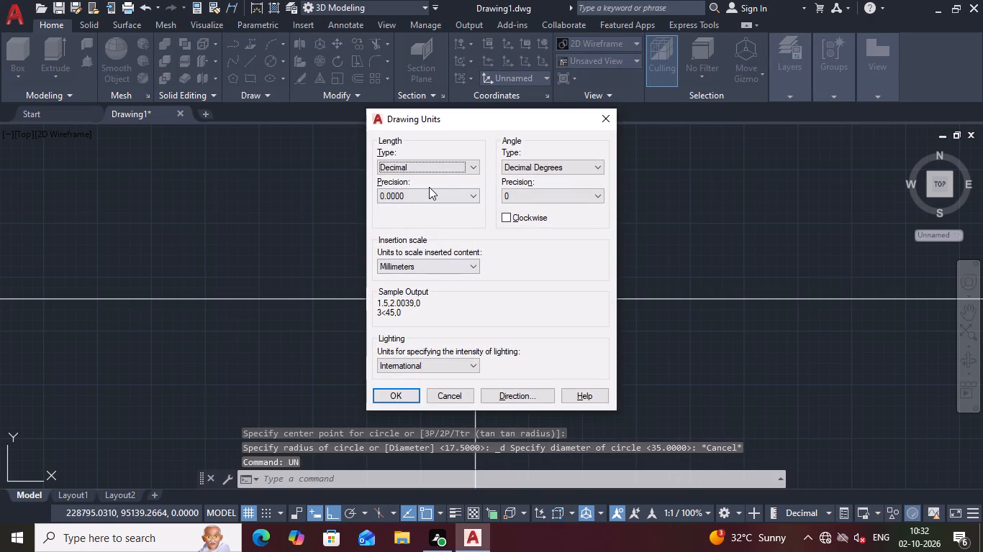
left_click(430, 197)
left_click(423, 208)
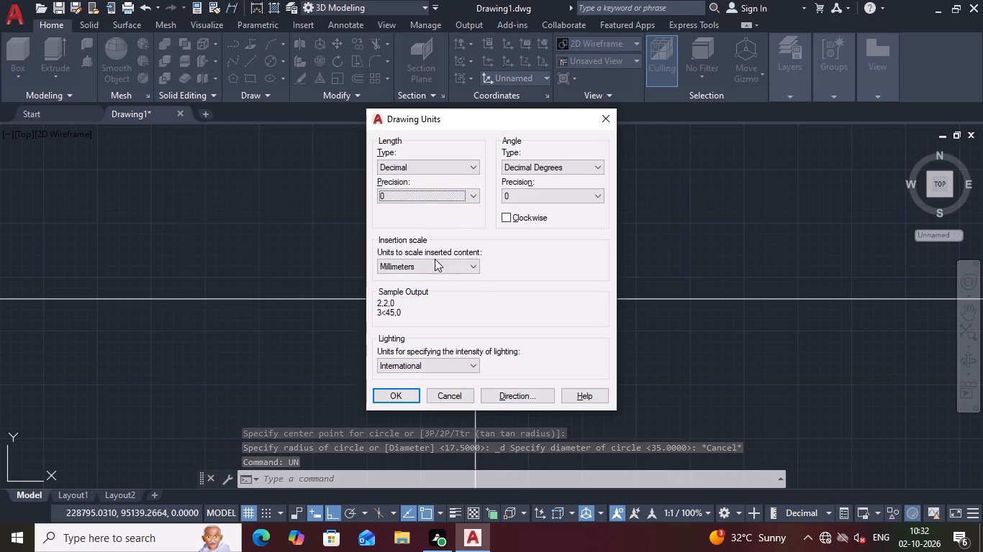
left_click(435, 259)
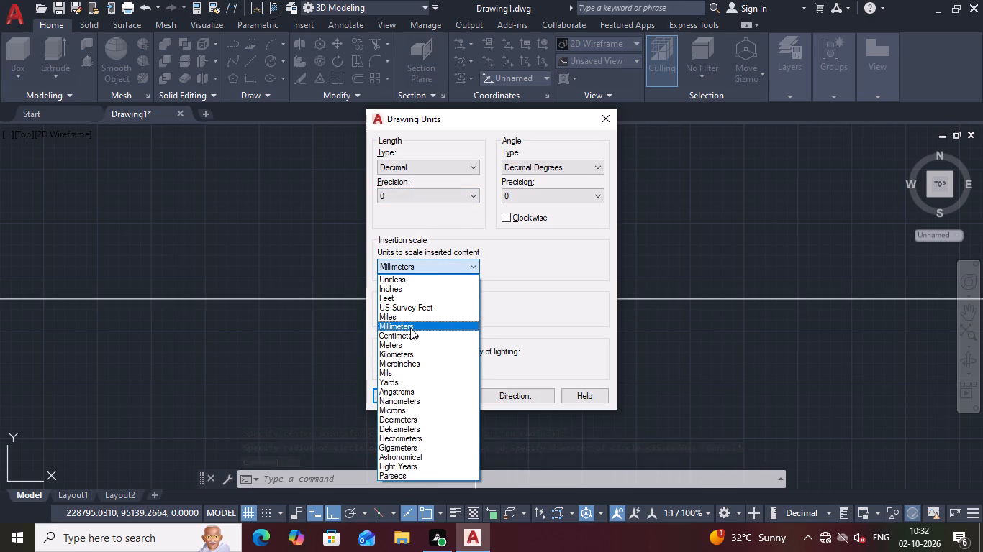
left_click(410, 328)
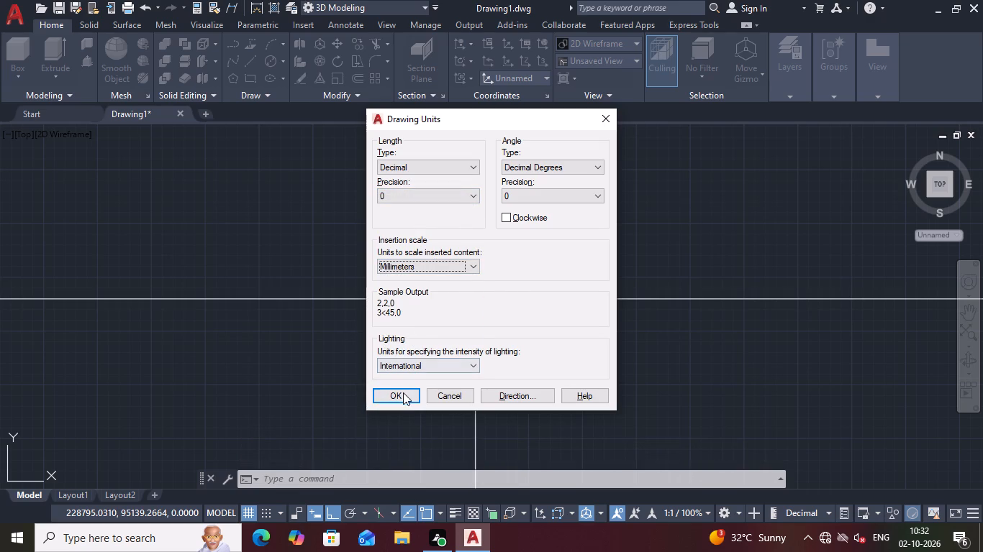
left_click(404, 394)
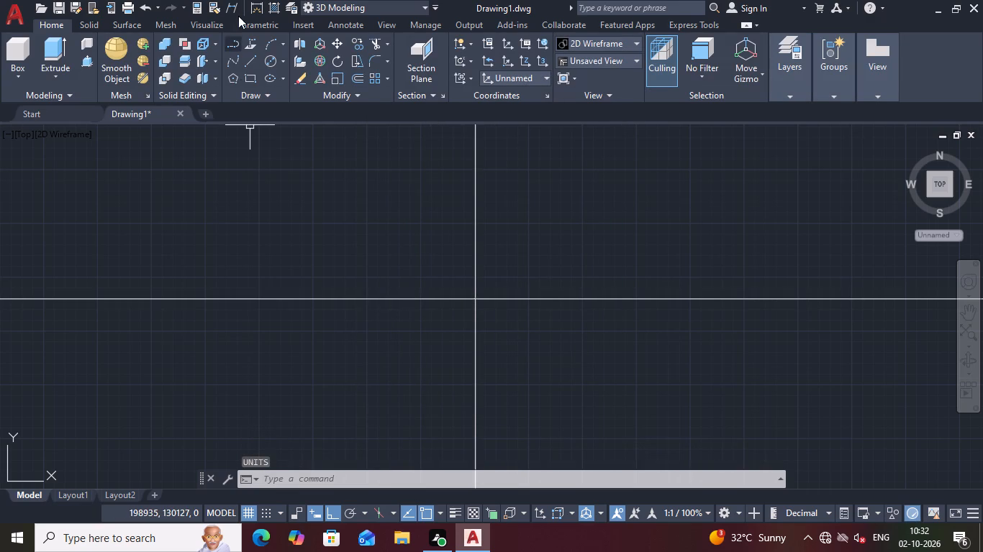
Draw another circle of diameter 35 centred on the crossing of the construction lines.
left_click(273, 65)
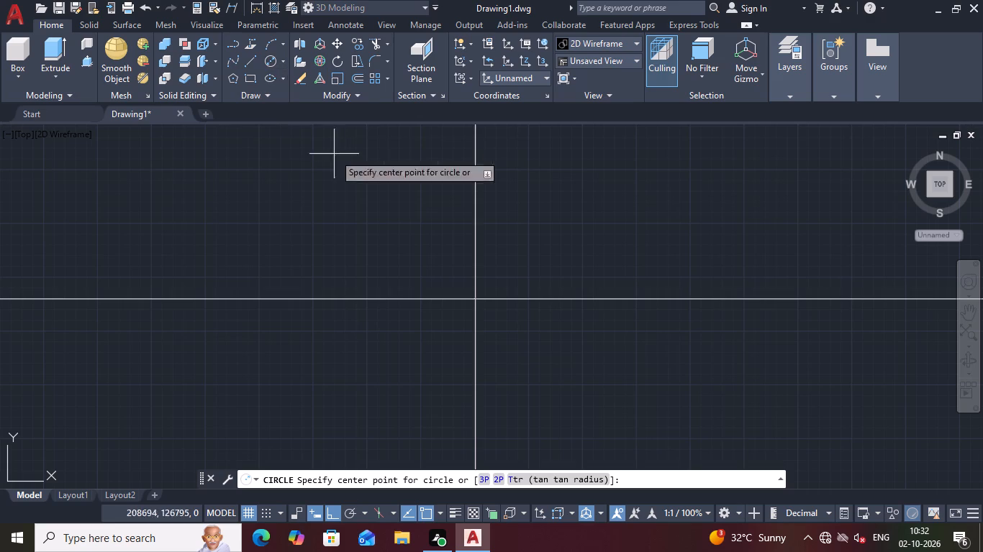
left_click(479, 303)
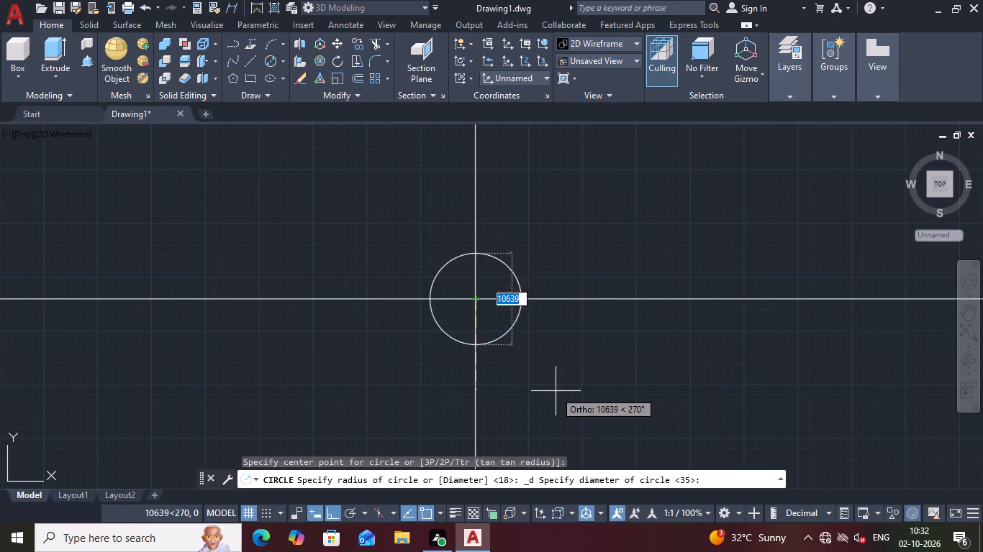
type("35")
key("Return")
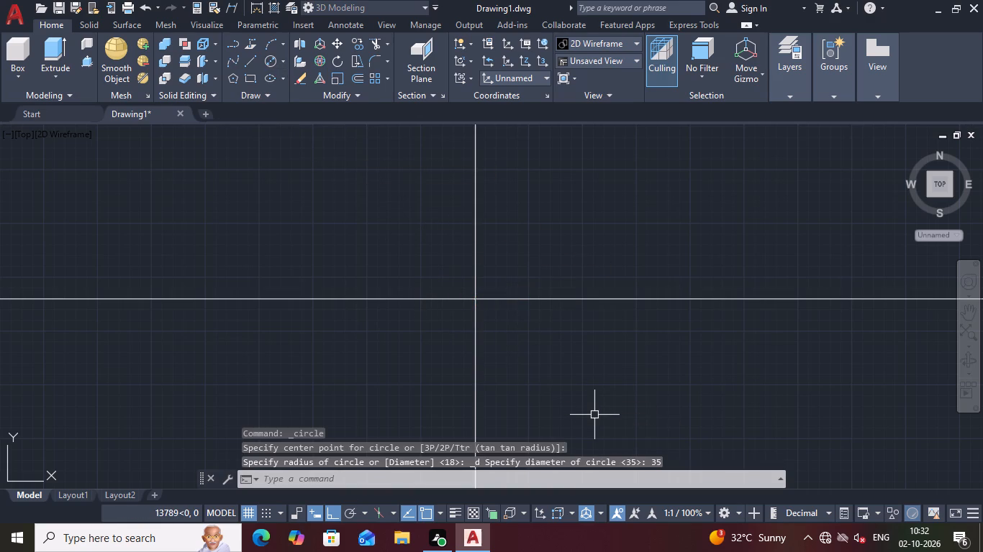
Draw a circle of diameter 15 centred on the crossing of the construction lines.
scroll(571, 392, "down", 2)
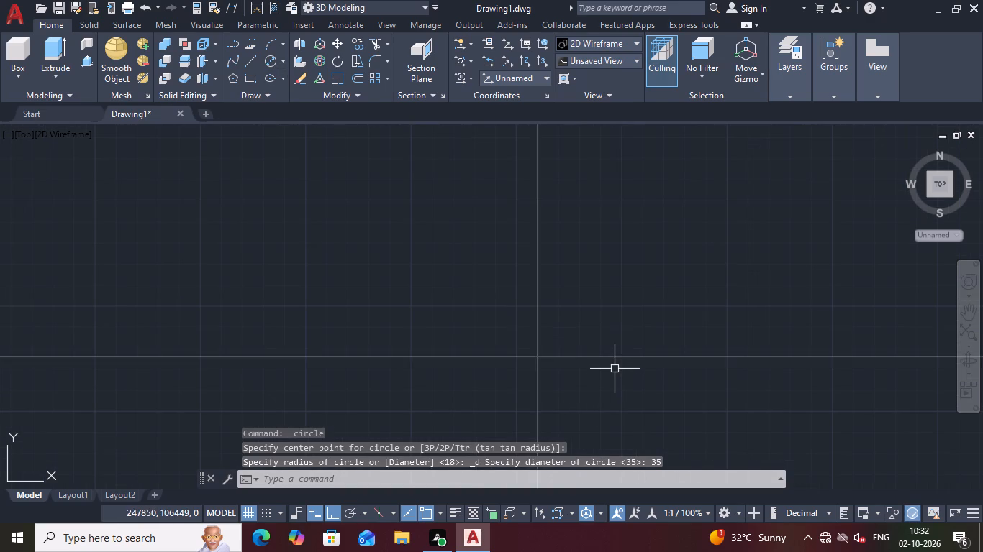
scroll(605, 362, "down", 2)
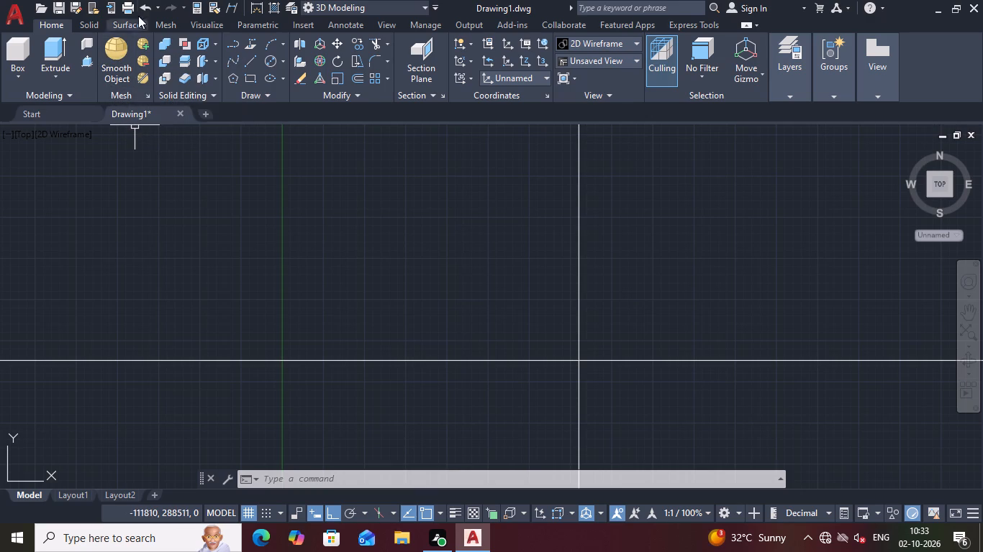
left_click(265, 60)
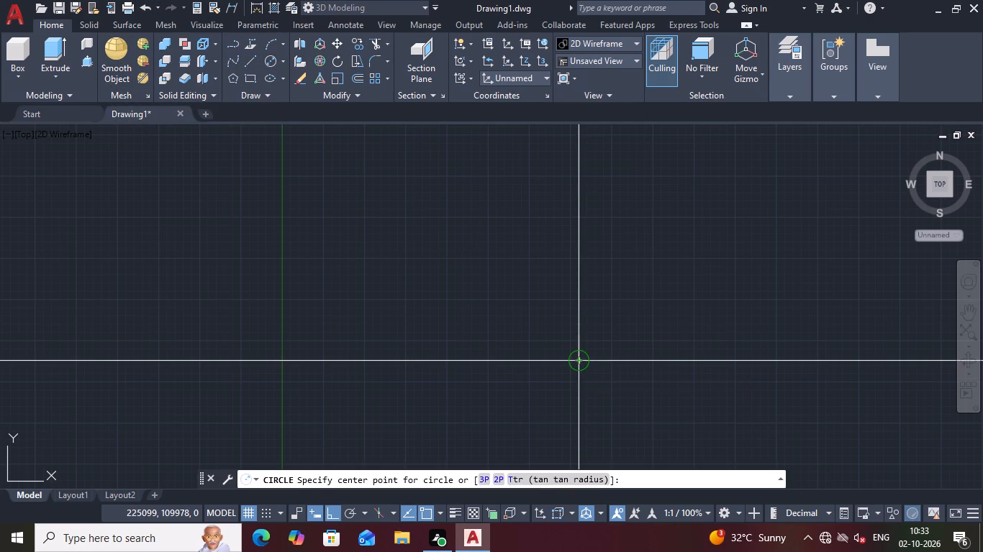
left_click(584, 369)
type("15")
key("Return")
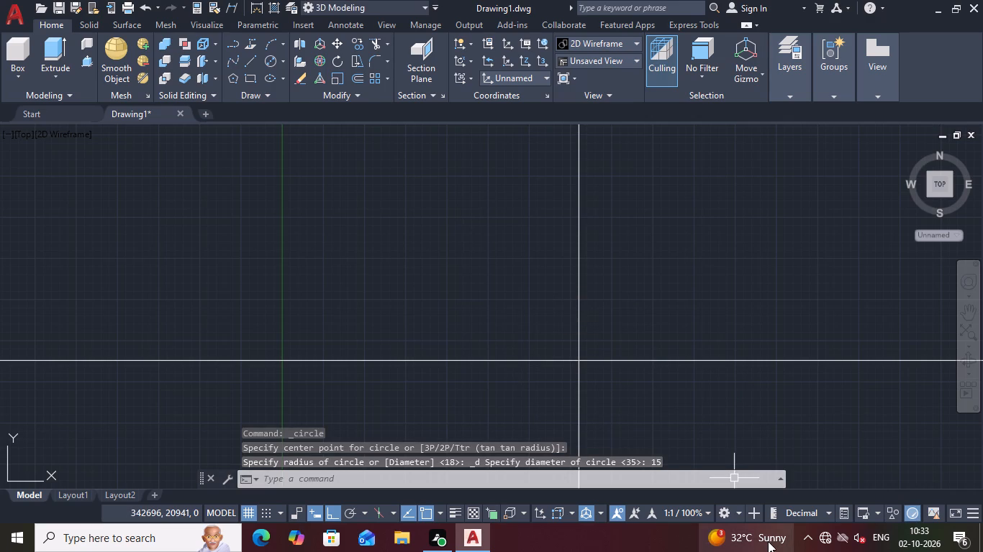
Toggle dynamic input and turn object snap tracking off.
key("F12")
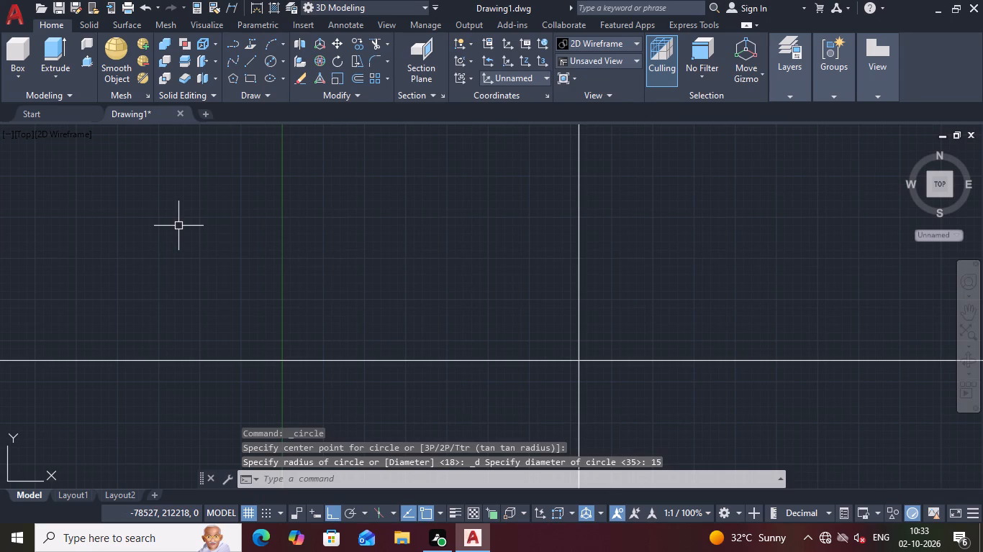
key("shift+F11")
key("shift+F12")
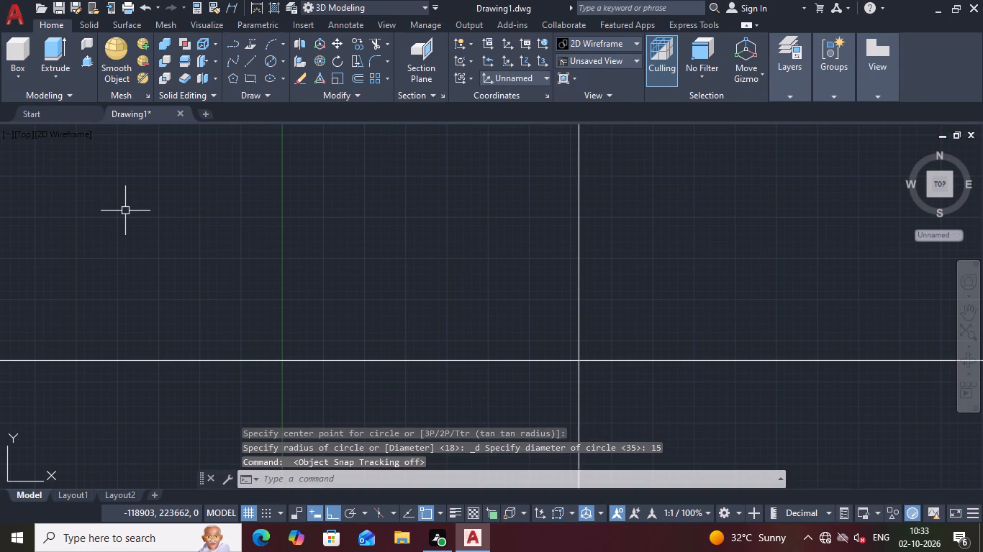
key("shift+F12")
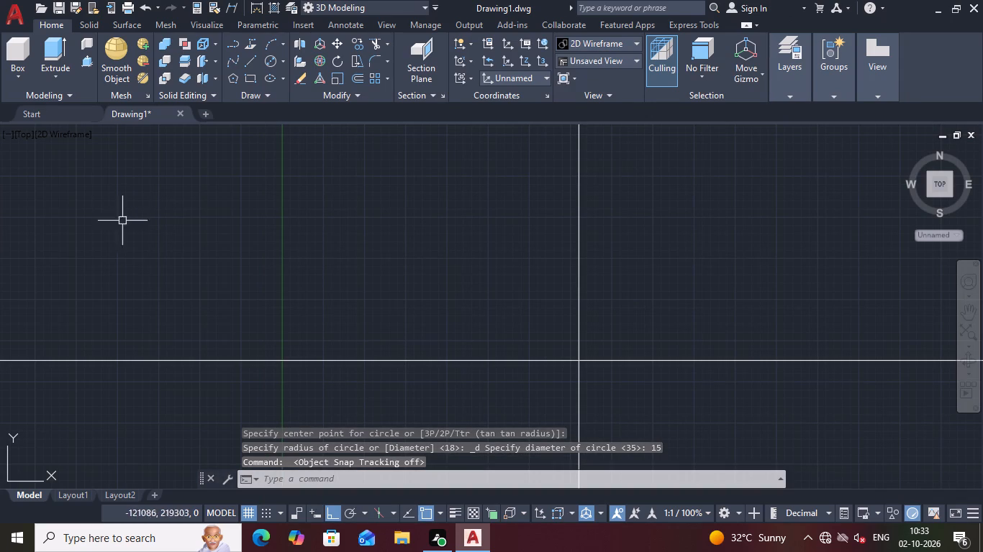
Draw another circle of diameter 15 centred on the crossing of the construction lines.
left_click(267, 56)
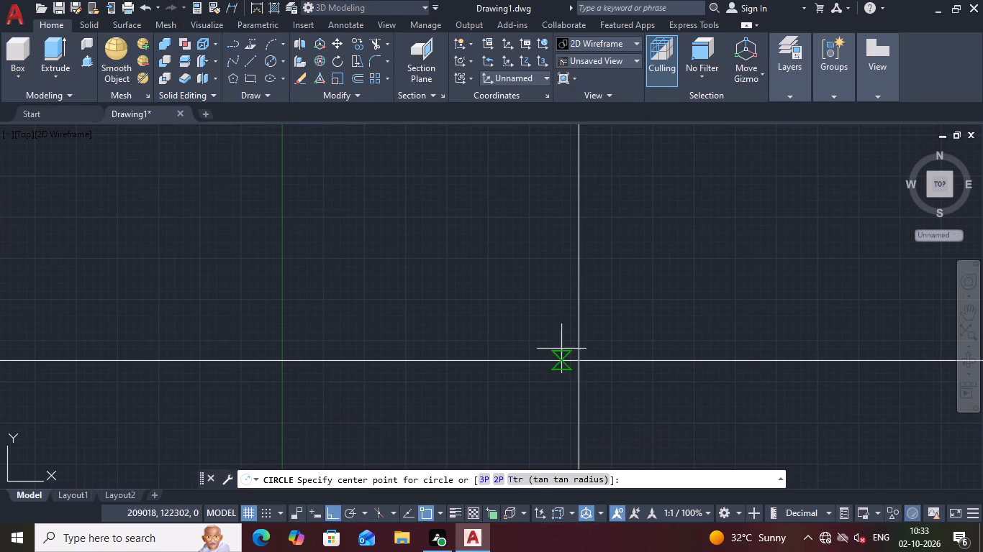
left_click(578, 364)
type("15")
key("Return")
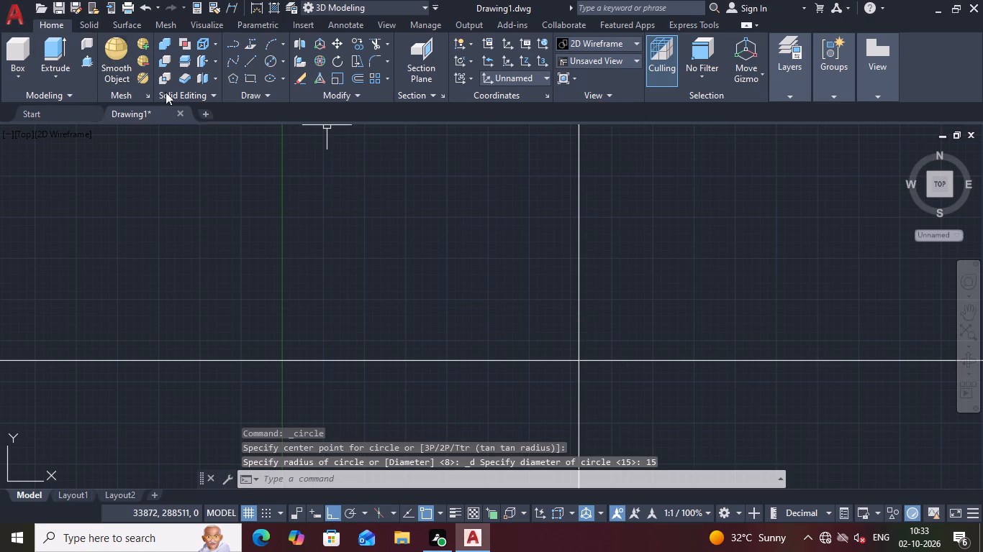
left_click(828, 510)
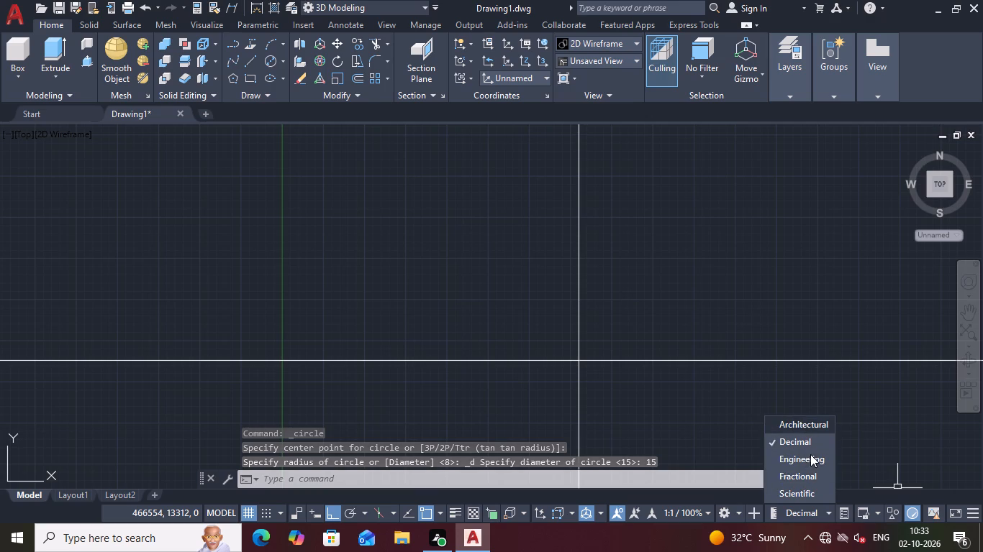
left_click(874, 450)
Switch the workspace to Drafting & Annotation.
left_click(738, 510)
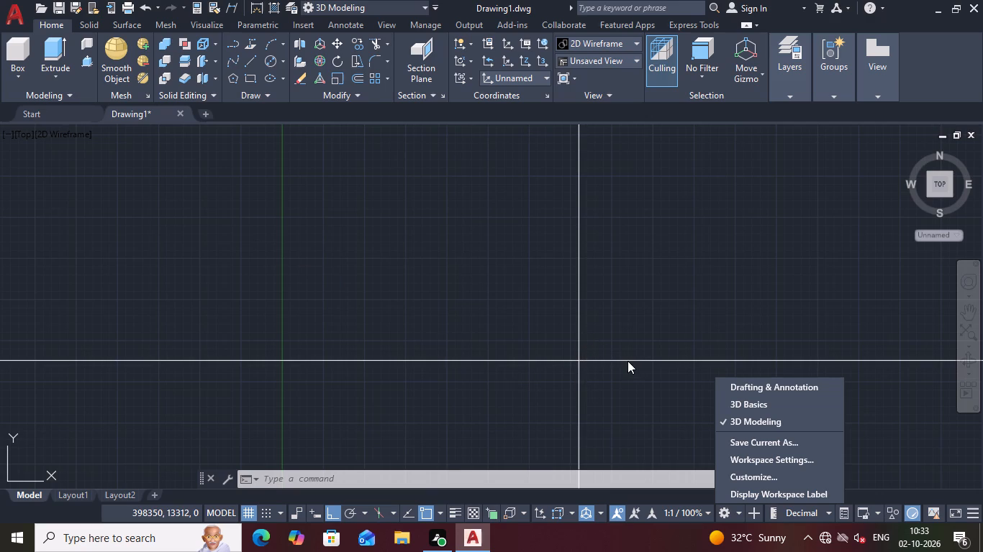
key("c")
key("Return")
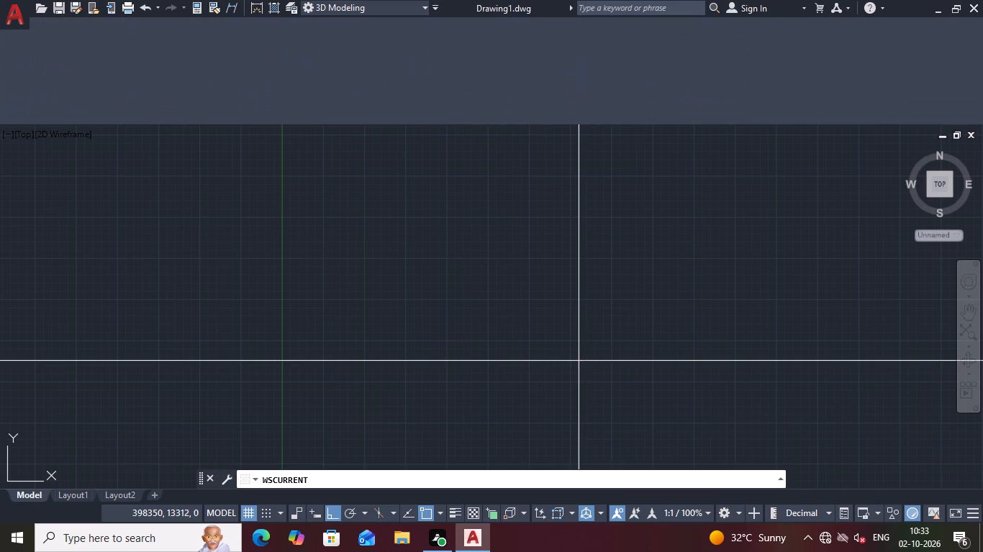
key("Escape")
key("Escape")
key("Escape")
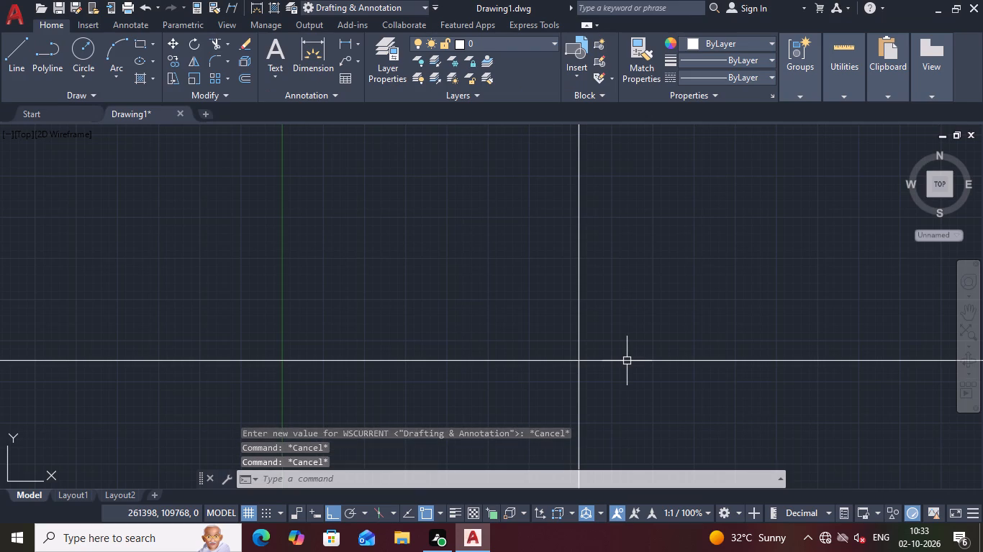
key("Escape")
Draw a circle of radius 15 centred on the crossing of the construction lines.
key("c")
key("Return")
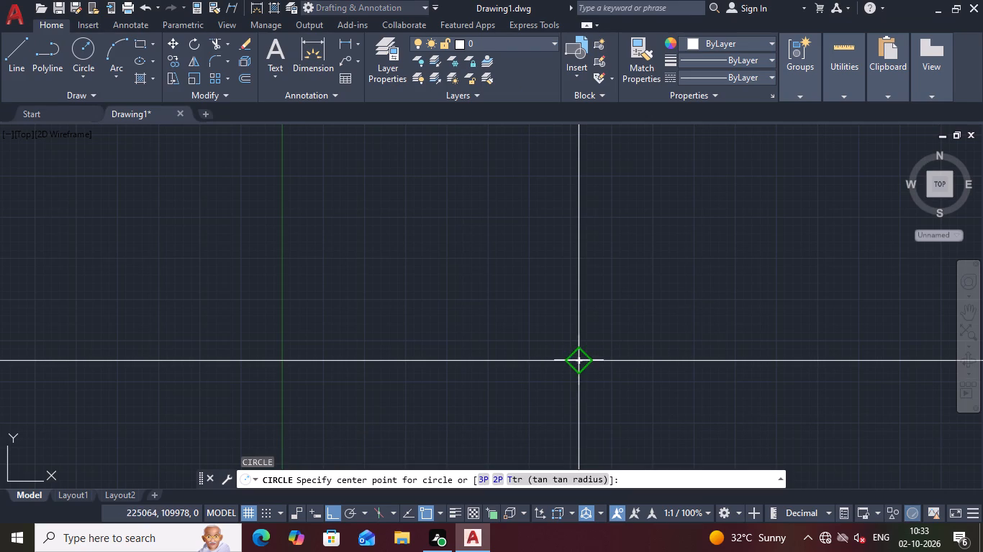
left_click_drag(576, 359, 586, 367)
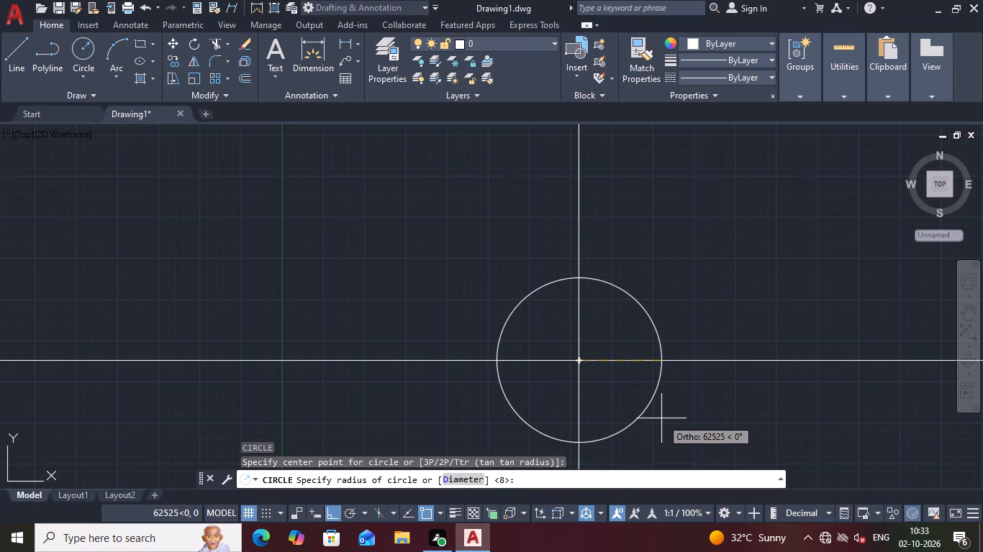
type("15")
key("Return")
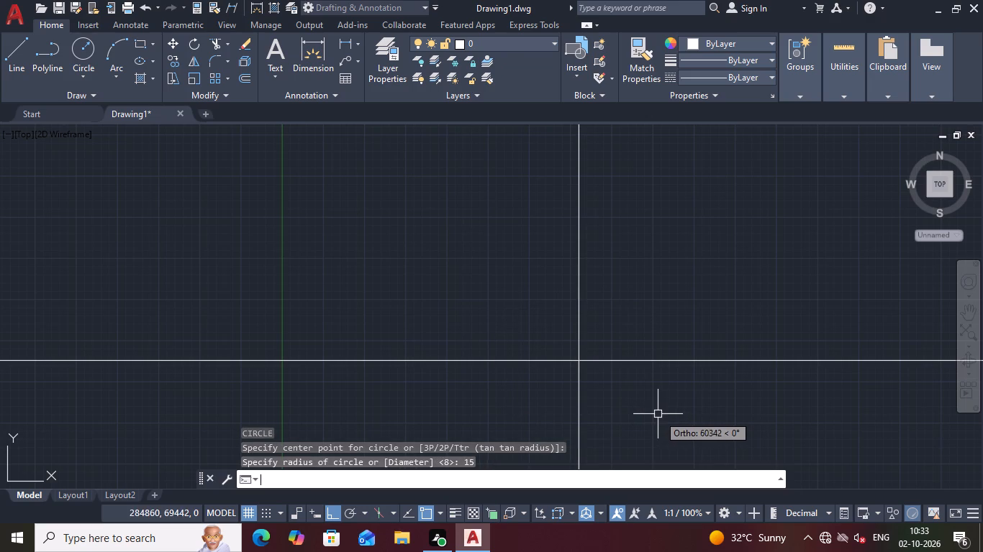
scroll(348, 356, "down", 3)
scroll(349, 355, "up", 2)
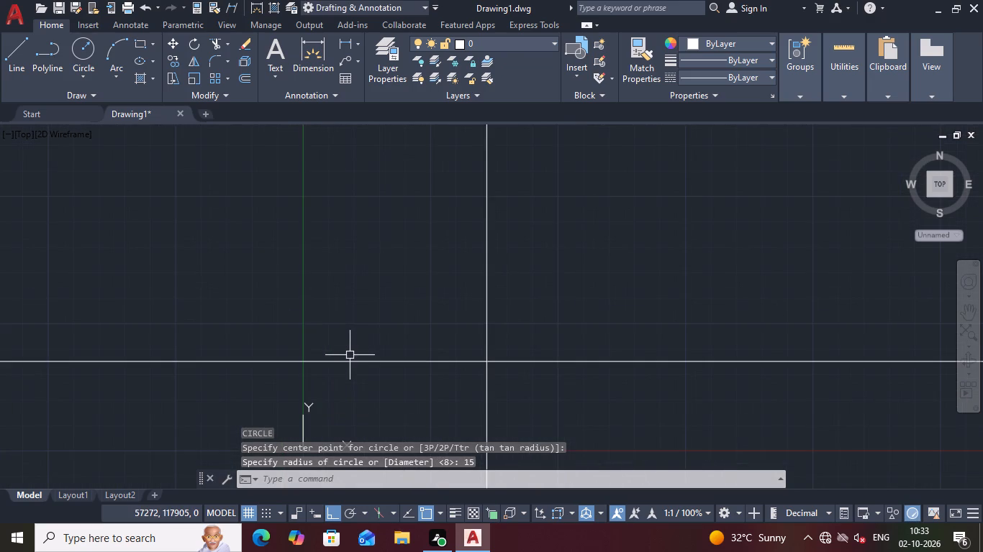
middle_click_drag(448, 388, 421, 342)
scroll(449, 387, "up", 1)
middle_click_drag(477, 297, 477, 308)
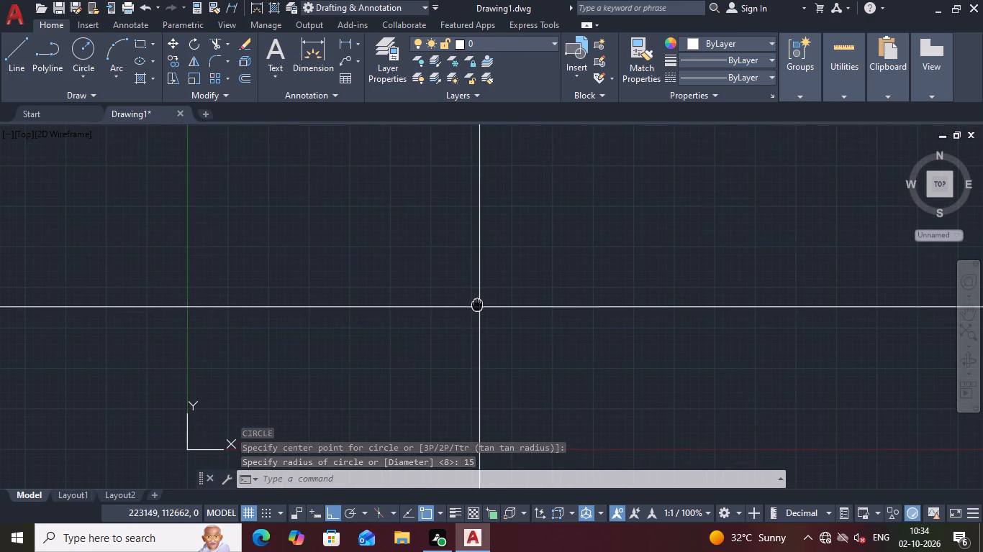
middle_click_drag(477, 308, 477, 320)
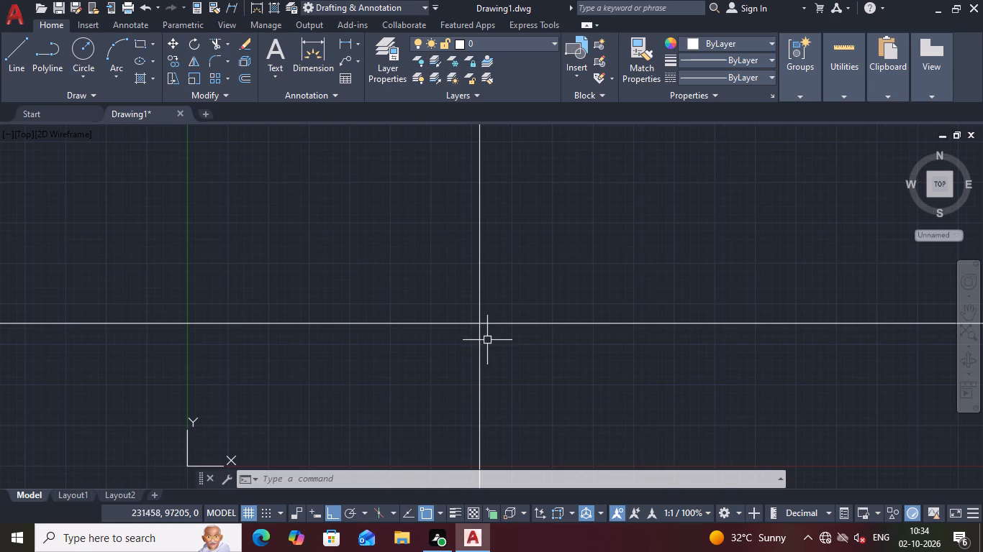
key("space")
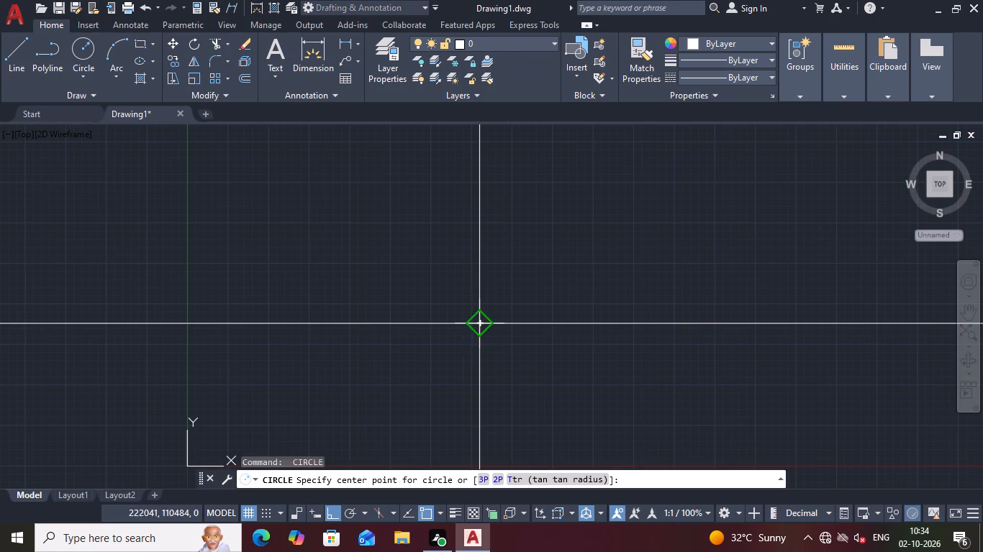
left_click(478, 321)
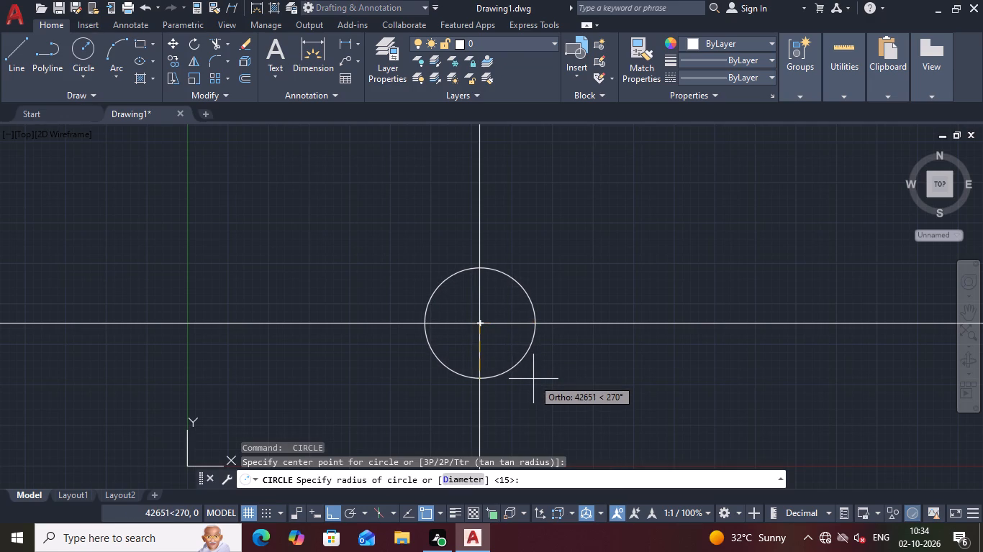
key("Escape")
Review the drawing units for length type, precision and insertion scale.
key("u")
key("n")
key("Return")
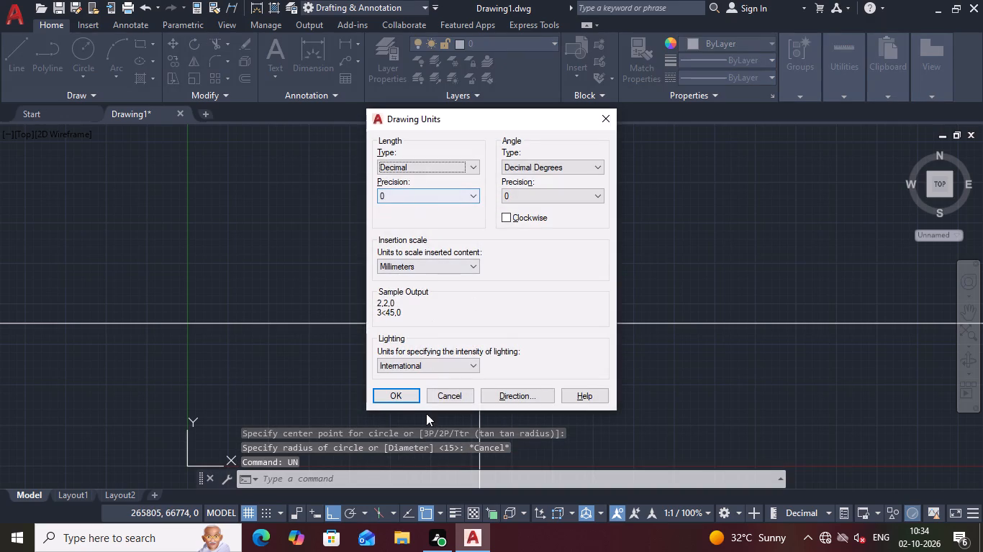
left_click(397, 392)
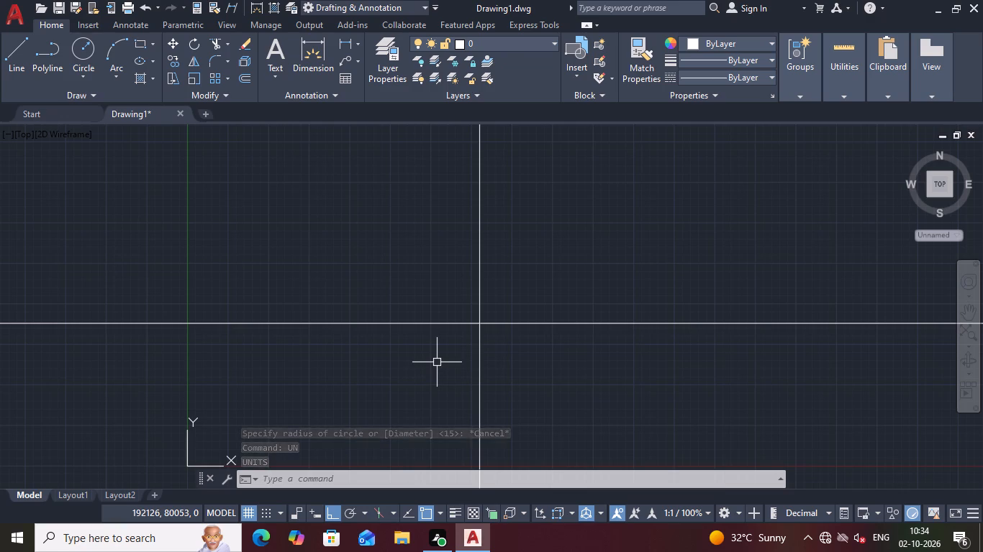
Review the primary units of the Standard dimension style and make Standard the current dimension style.
key("d")
key("Return")
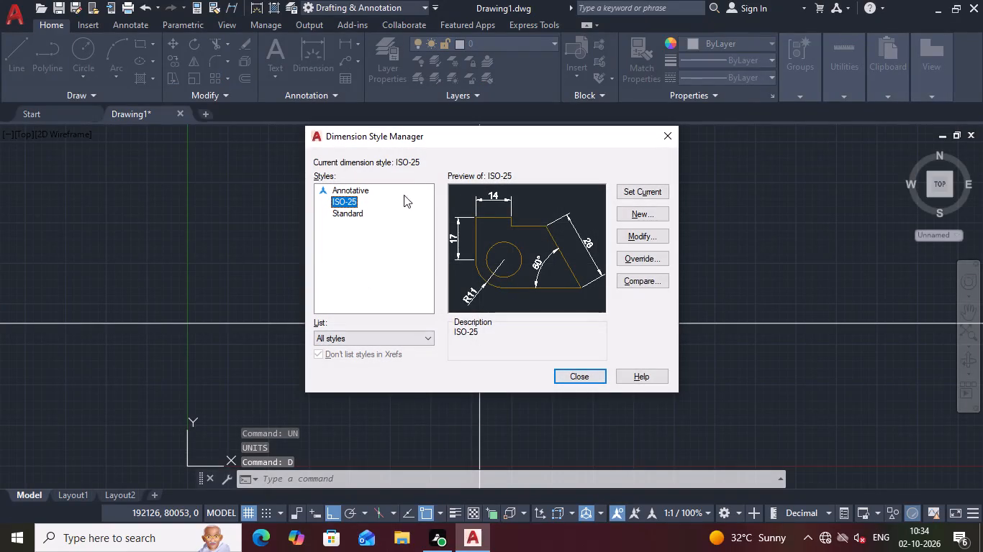
left_click(360, 213)
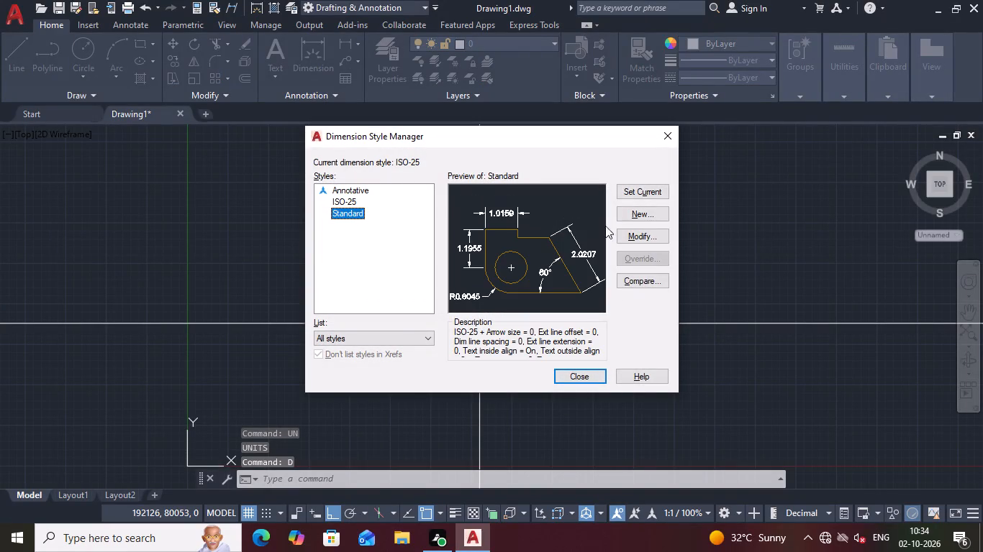
left_click(651, 233)
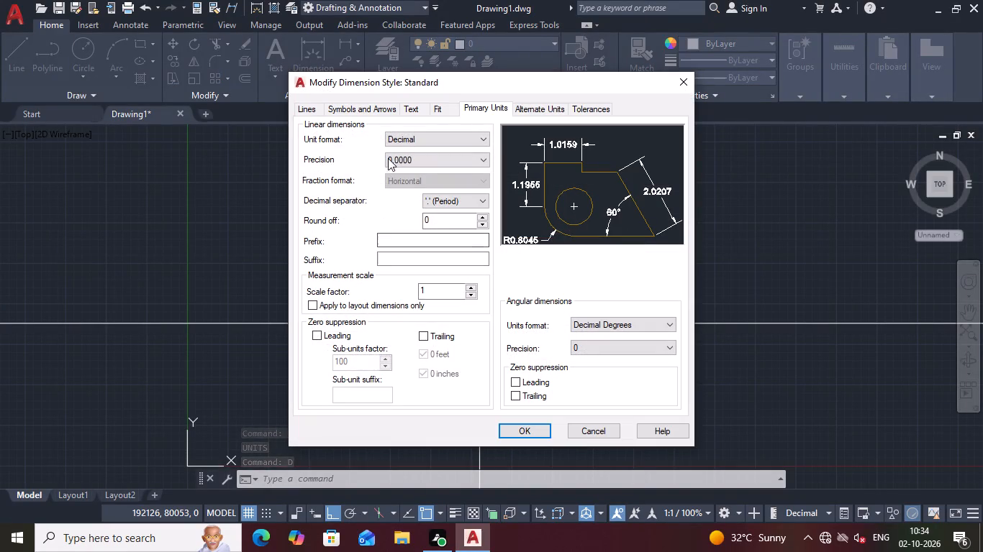
left_click(536, 429)
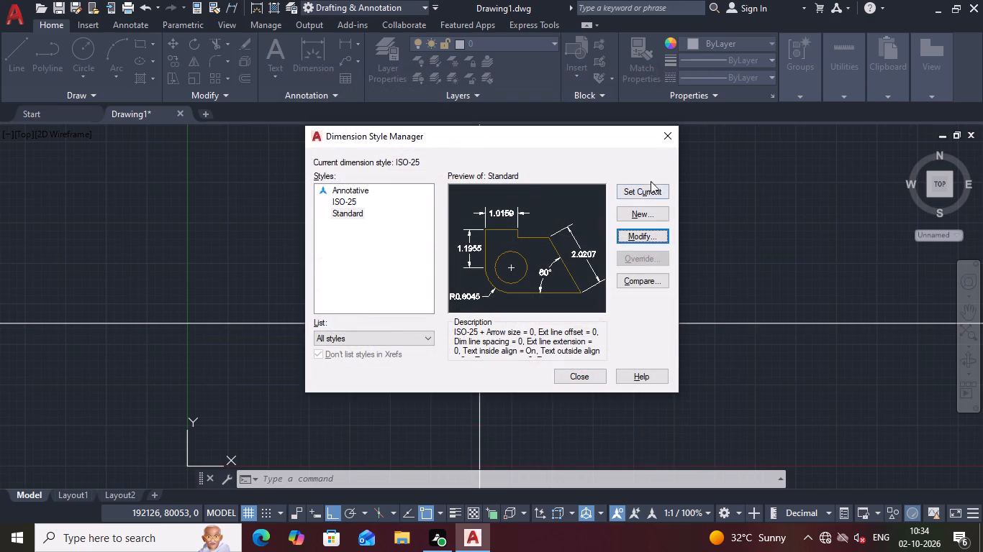
left_click(656, 192)
left_click(584, 378)
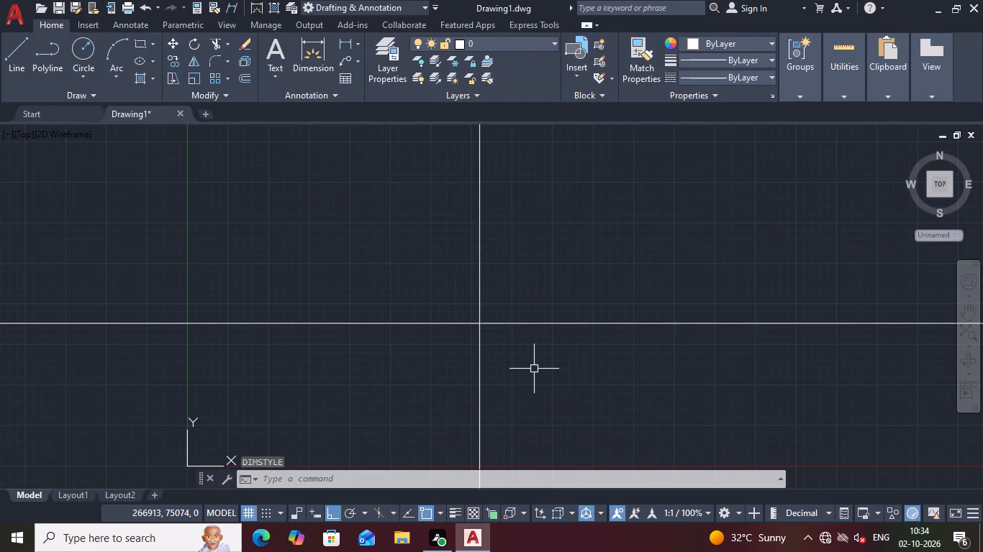
Draw another circle of radius 15 centred on the crossing of the construction lines.
key("c")
key("Return")
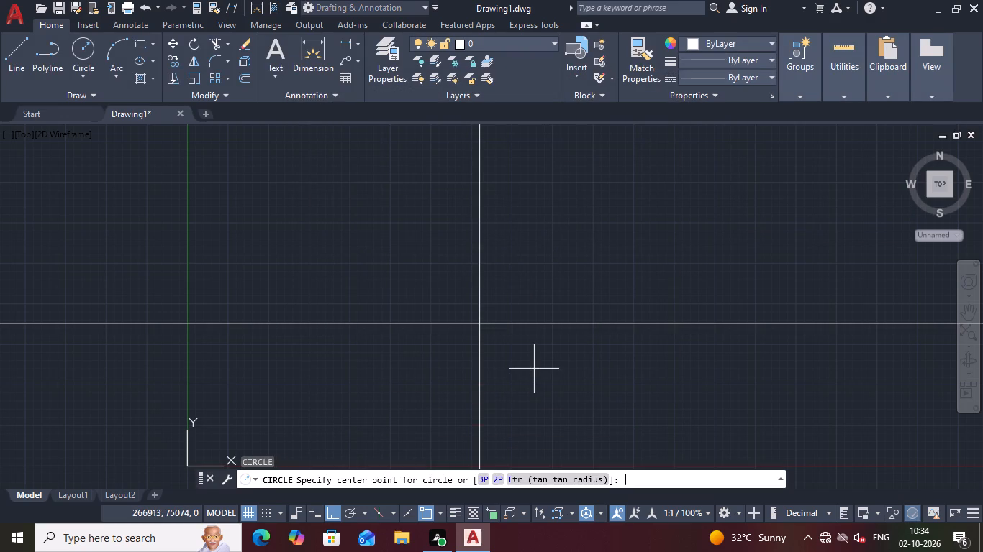
left_click(474, 328)
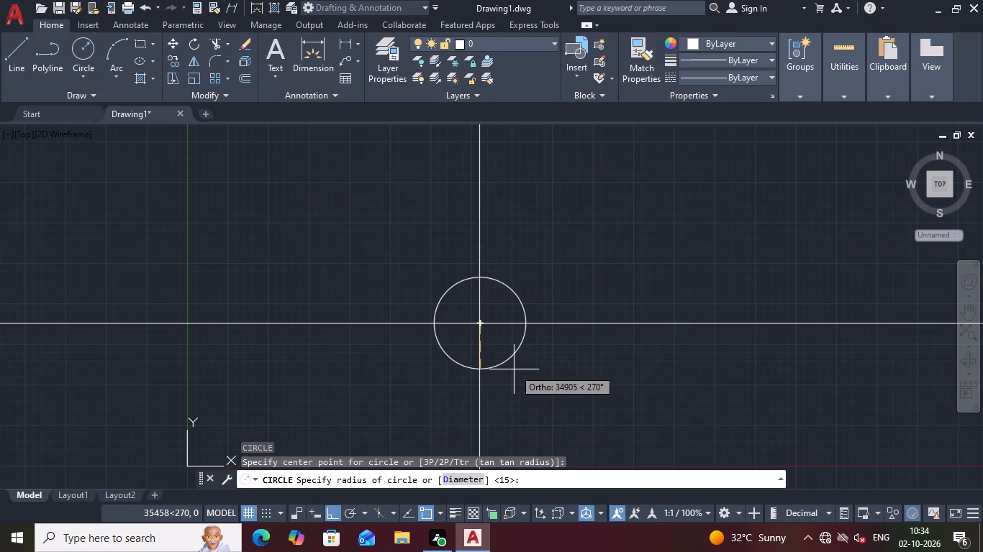
type("15")
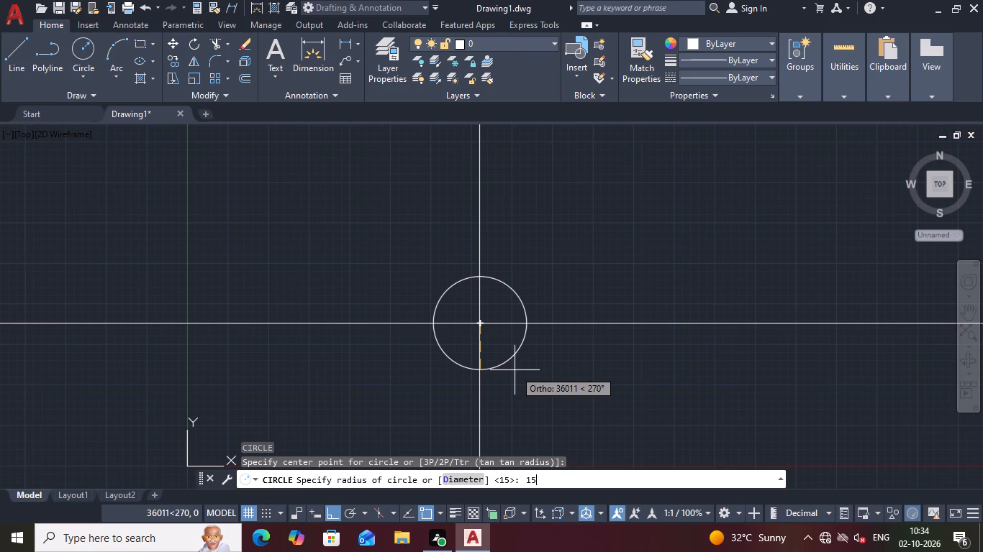
key("Return")
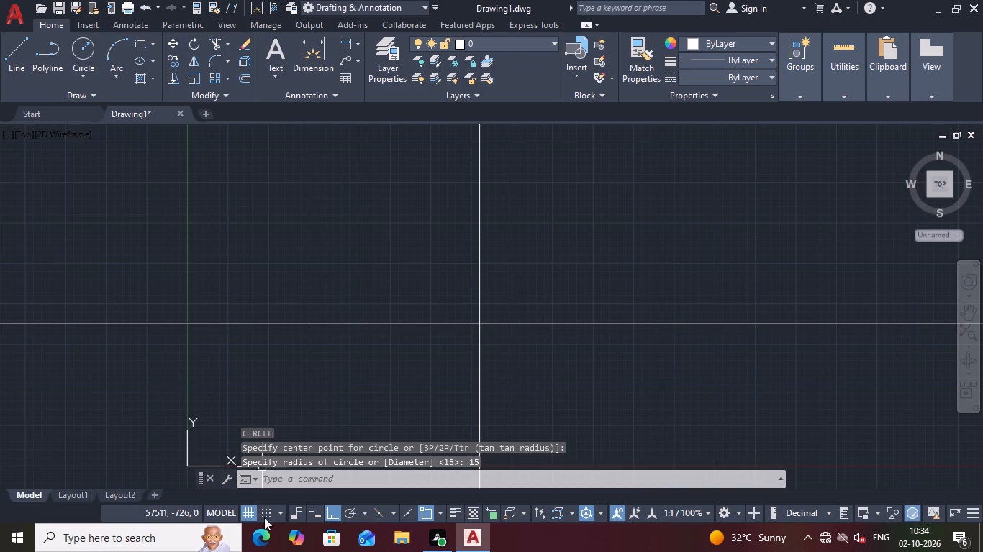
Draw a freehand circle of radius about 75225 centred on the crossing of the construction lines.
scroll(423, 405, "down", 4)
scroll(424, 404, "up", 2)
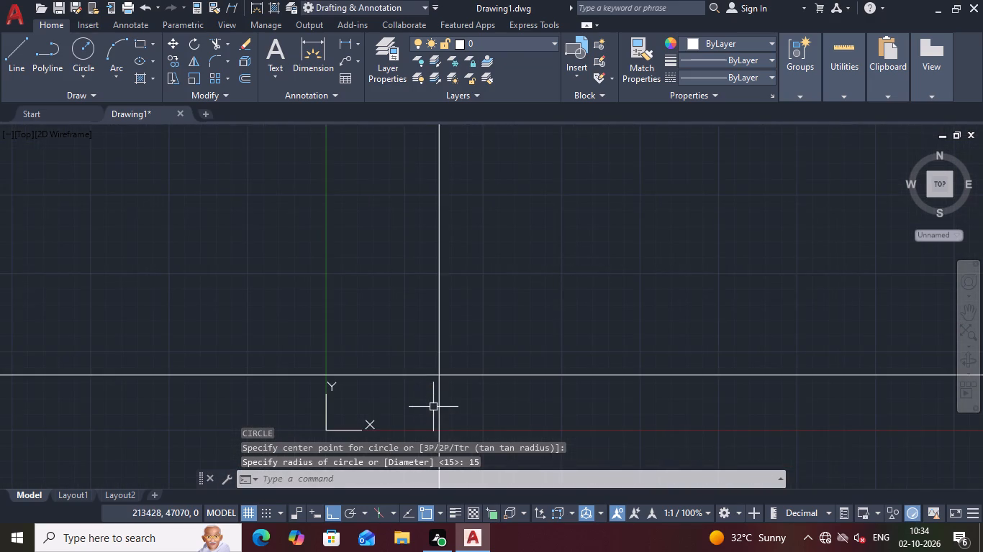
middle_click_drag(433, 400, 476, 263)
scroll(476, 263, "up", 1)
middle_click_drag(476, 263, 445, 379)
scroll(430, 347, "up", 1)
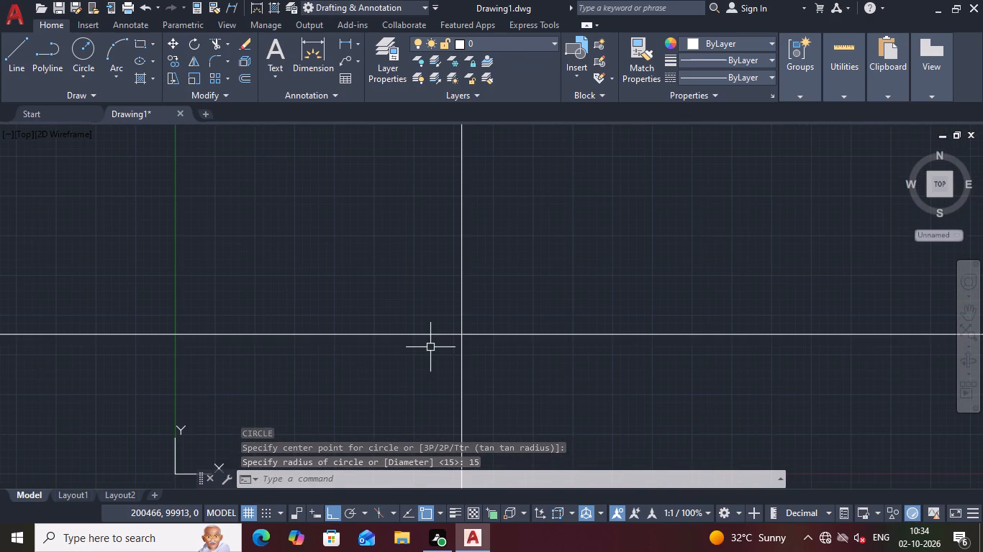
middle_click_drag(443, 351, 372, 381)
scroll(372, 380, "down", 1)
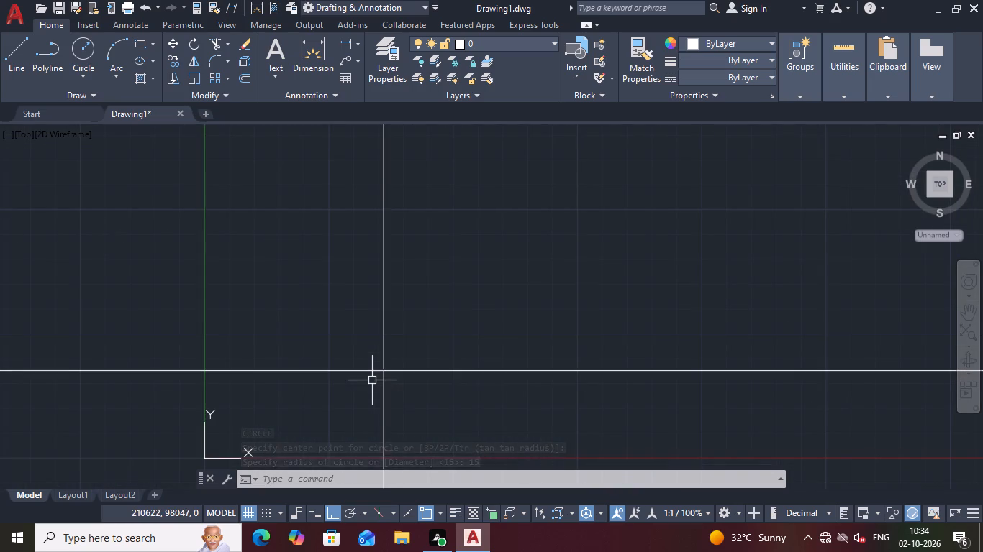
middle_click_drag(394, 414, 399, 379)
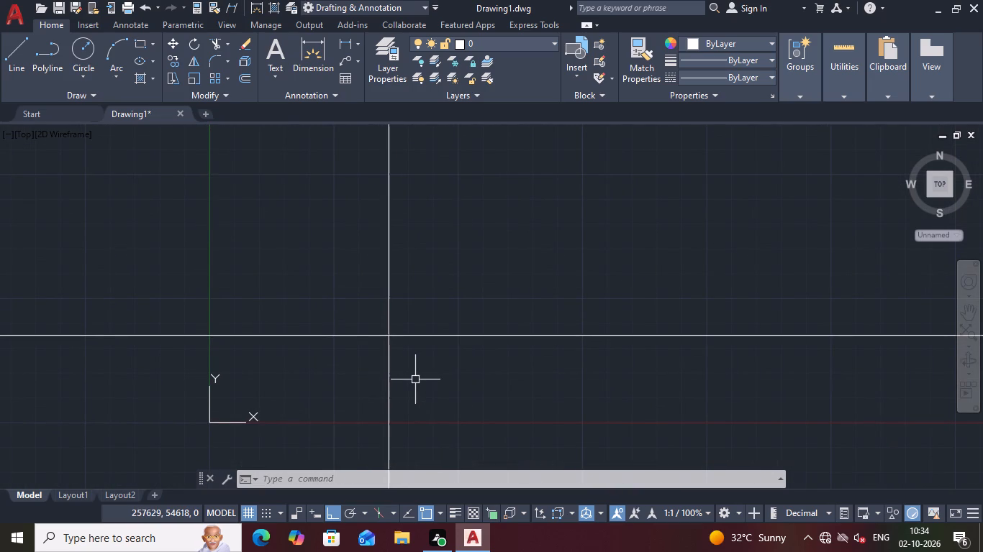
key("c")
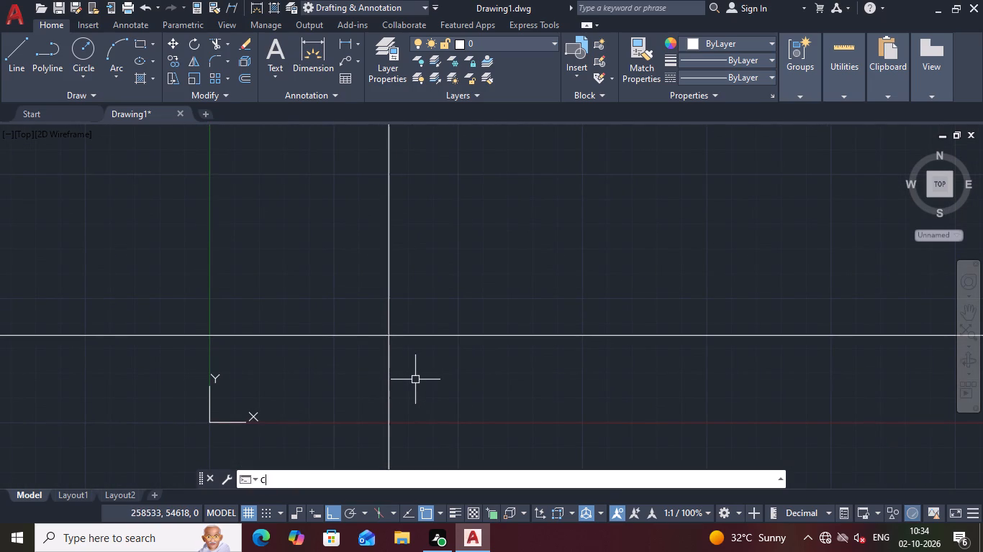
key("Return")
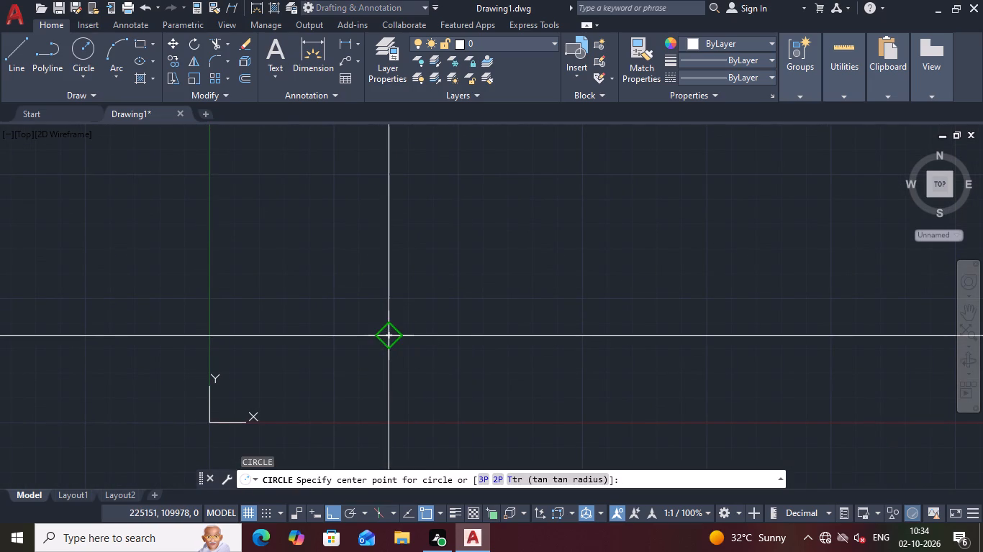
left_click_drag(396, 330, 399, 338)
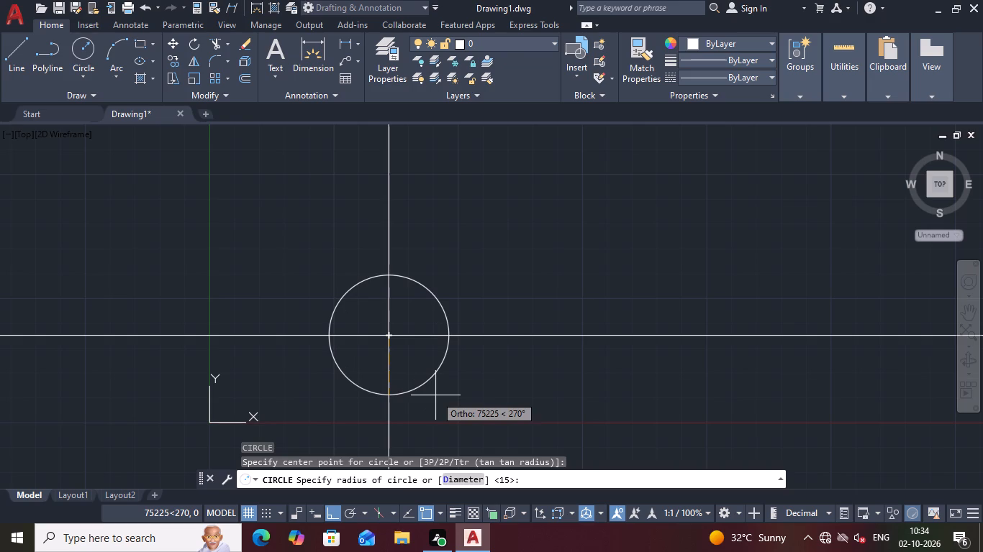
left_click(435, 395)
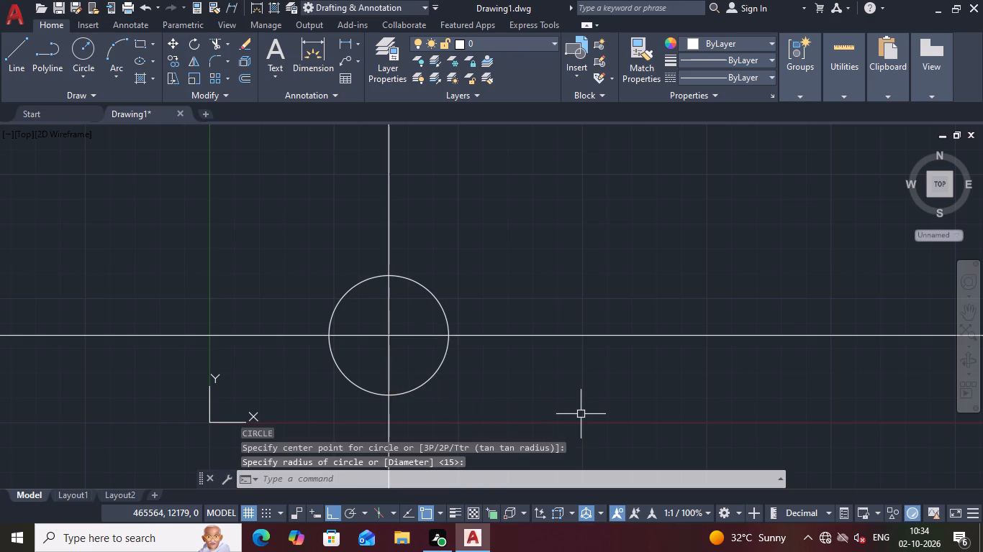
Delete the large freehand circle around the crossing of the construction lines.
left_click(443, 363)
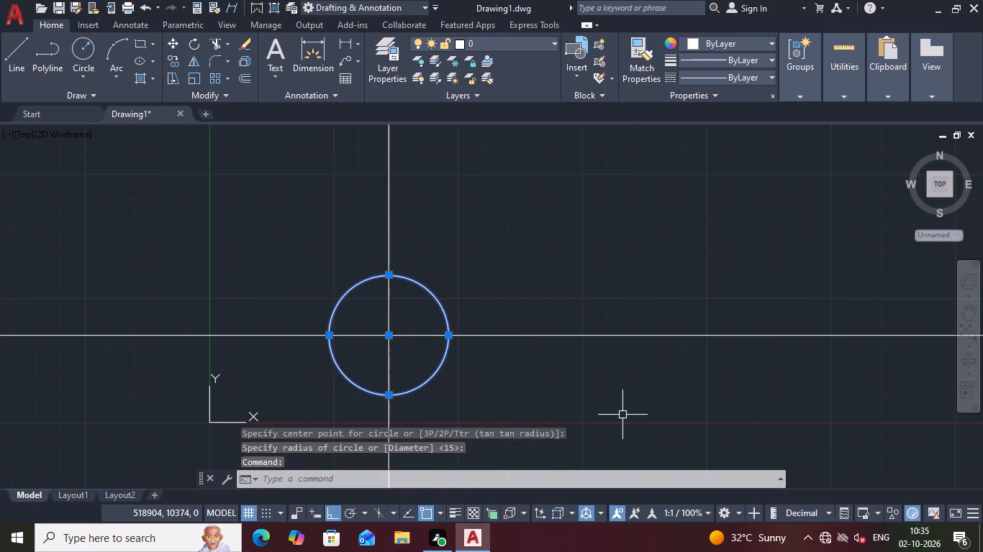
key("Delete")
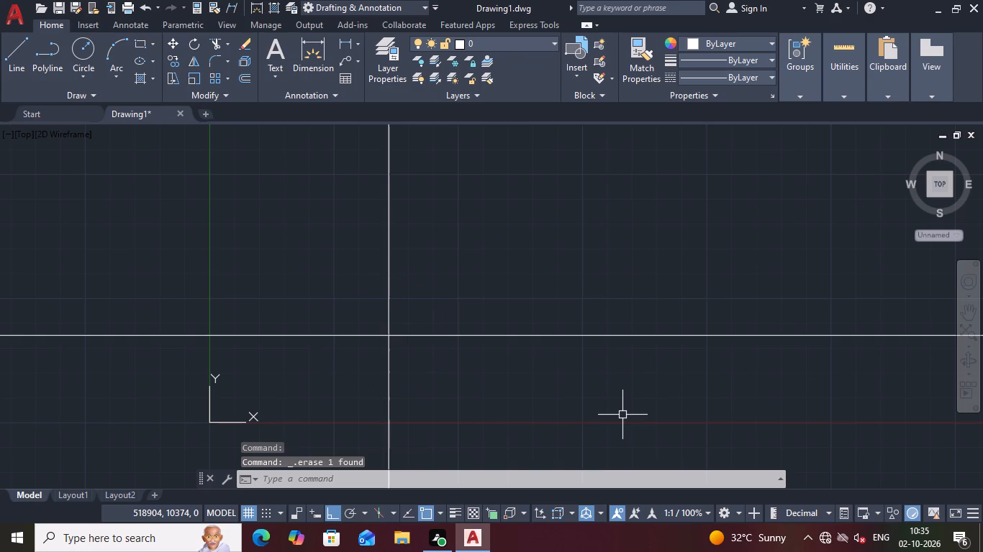
Draw a circle of diameter 12 centred on the crossing of the construction lines.
left_click(84, 43)
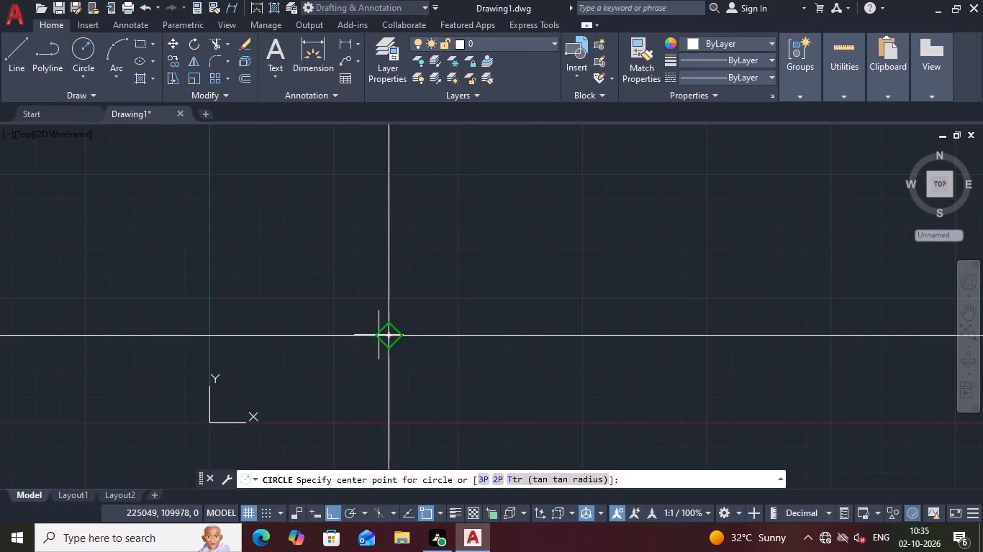
left_click(384, 336)
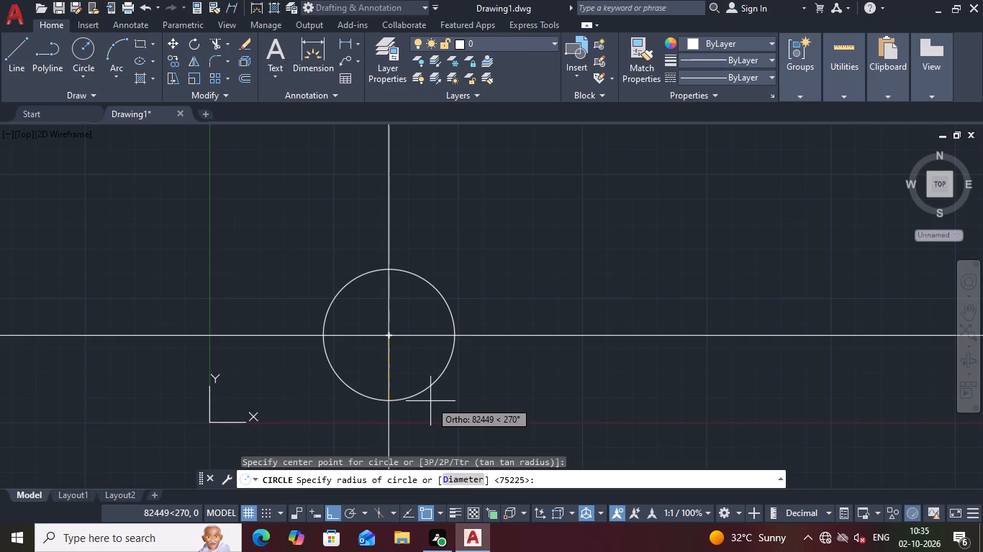
left_click(479, 478)
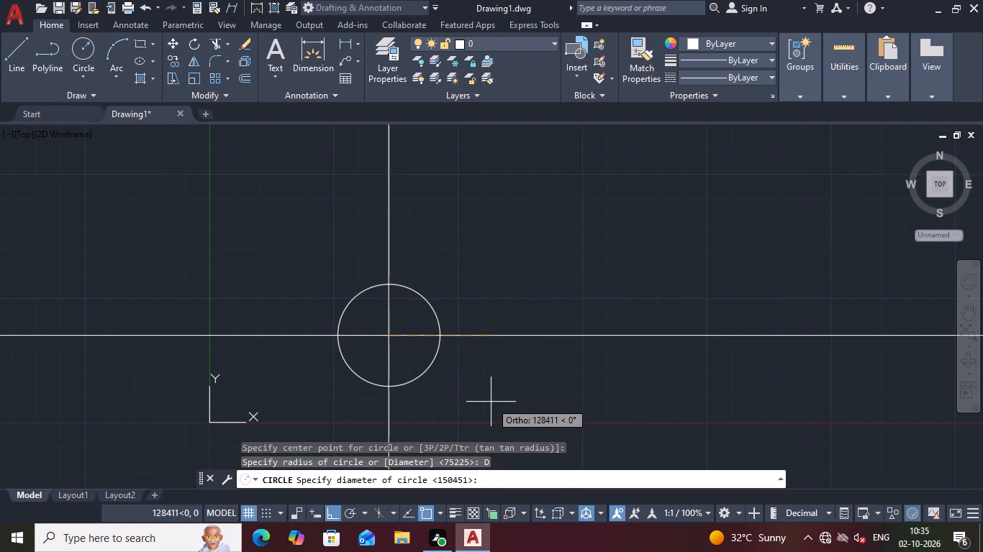
left_click(475, 480)
left_click_drag(469, 480, 439, 483)
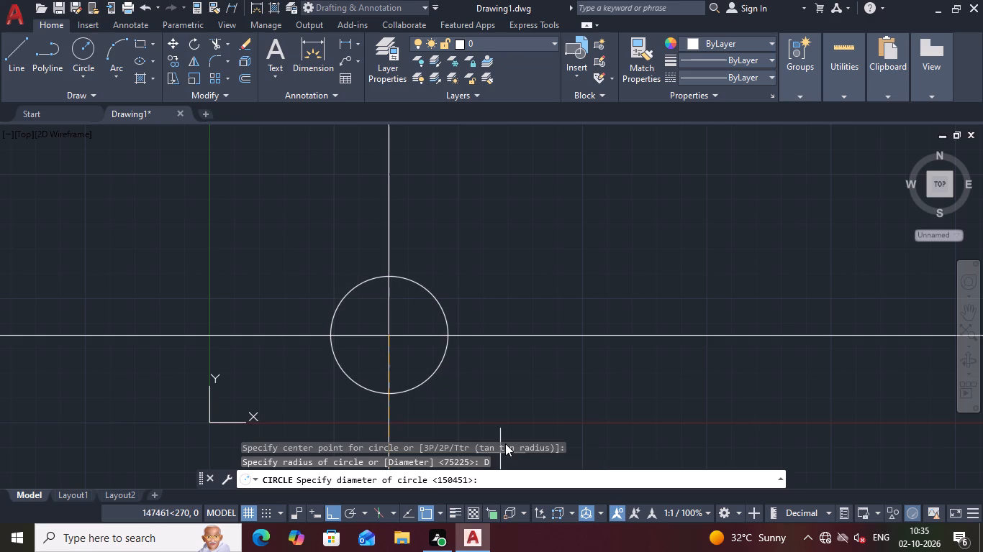
type("12")
key("Return")
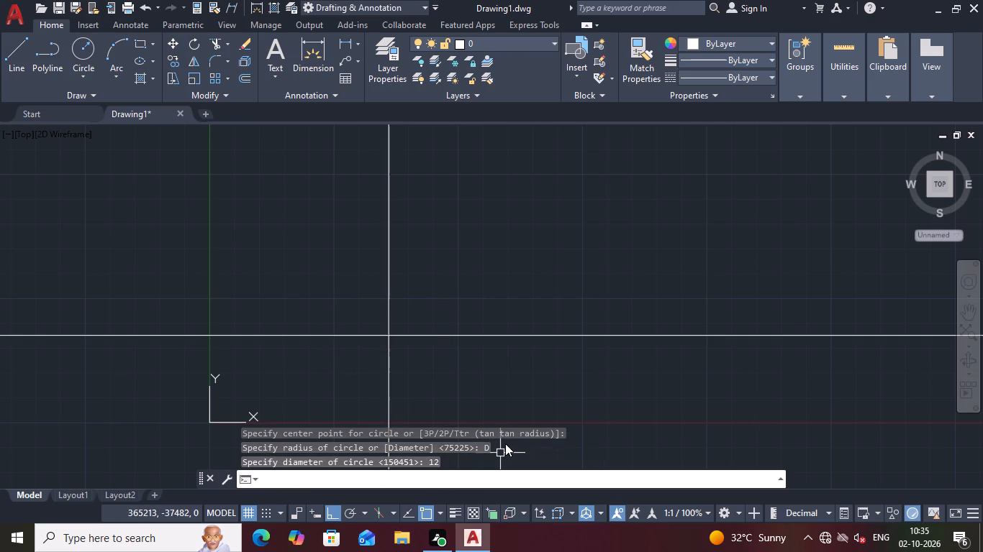
Draw a circle of radius 15 centred on the crossing of the construction lines, switching Ortho off.
left_click(89, 40)
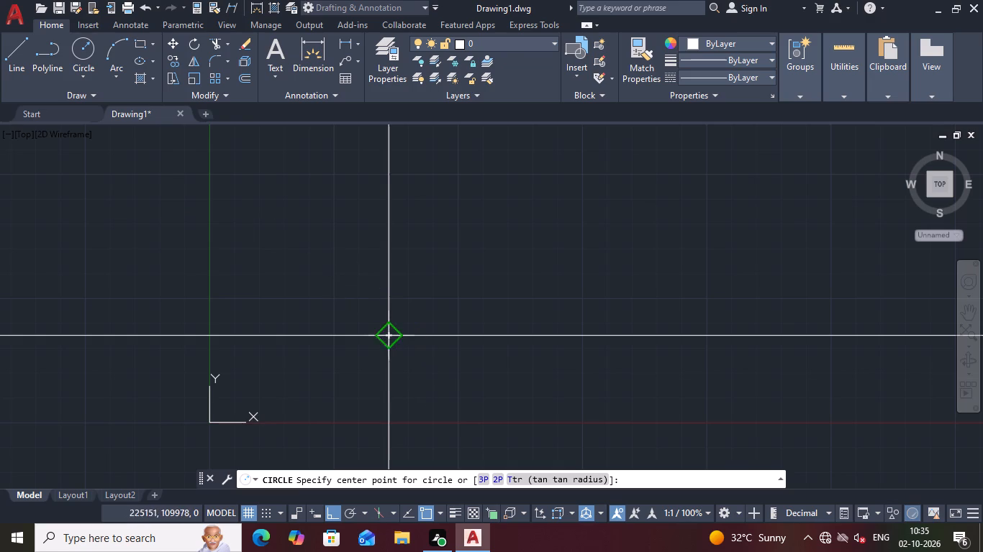
scroll(366, 354, "up", 1)
scroll(366, 354, "down", 1)
scroll(366, 354, "up", 3)
scroll(445, 287, "up", 3)
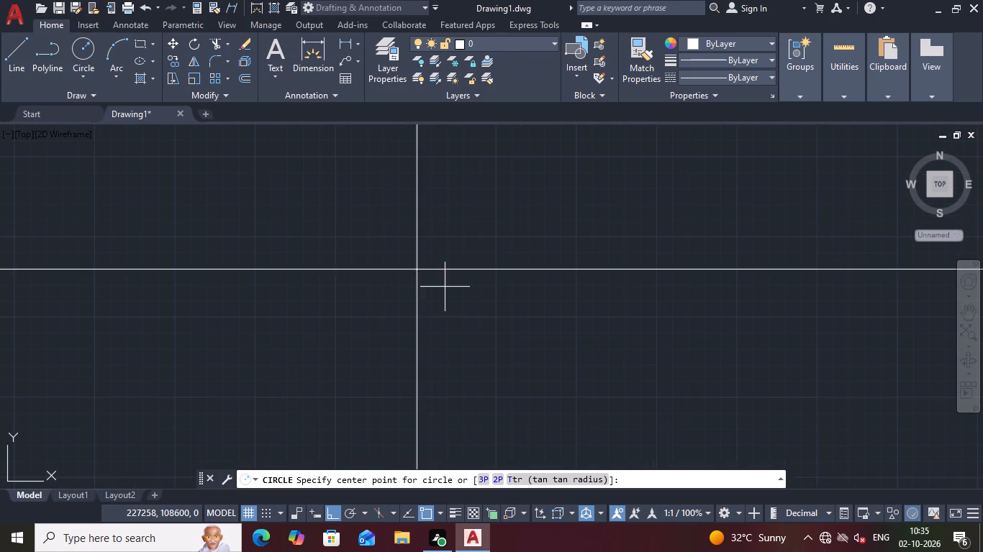
left_click_drag(412, 264, 424, 276)
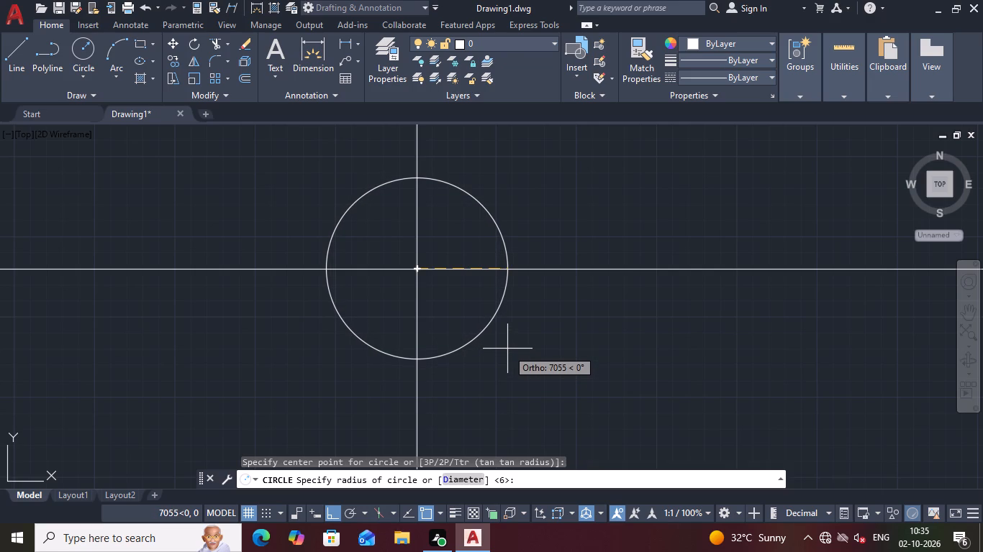
key("F8")
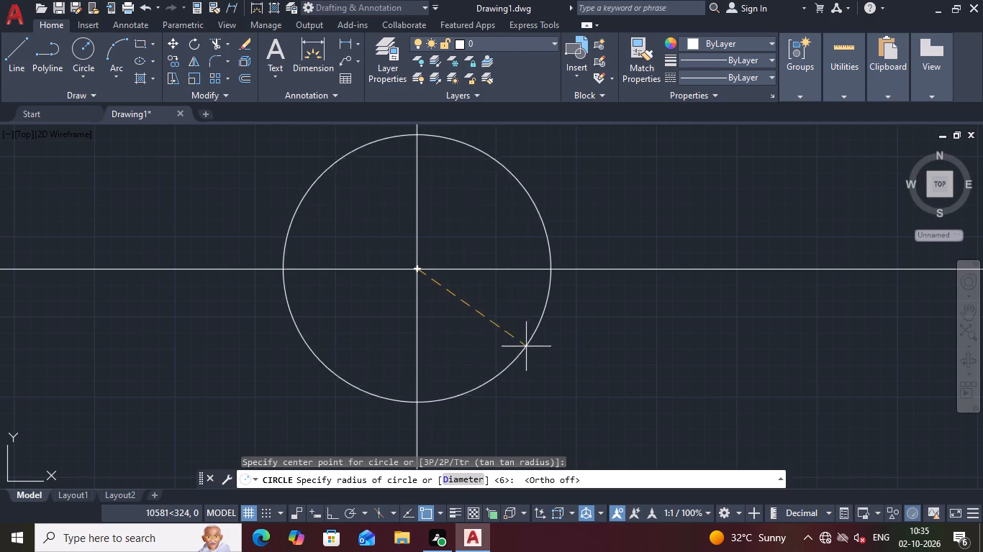
type("15")
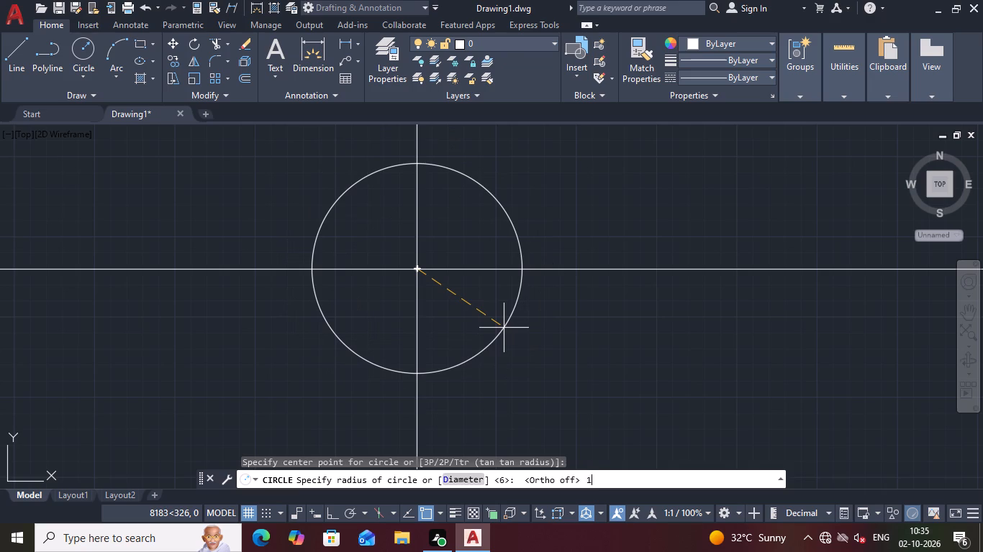
key("Return")
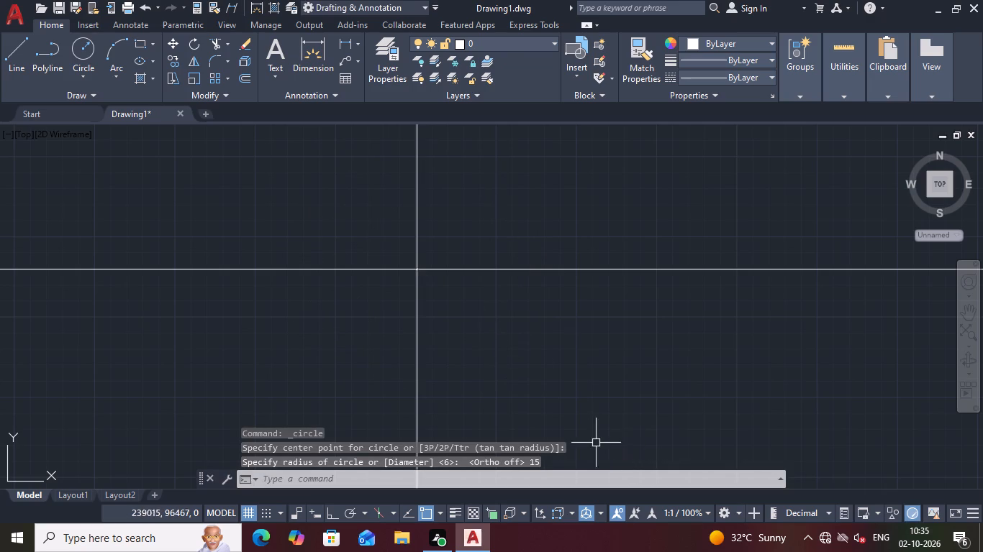
Draw one more circle of radius 15 centred on the crossing of the construction lines.
left_click_drag(80, 47, 99, 69)
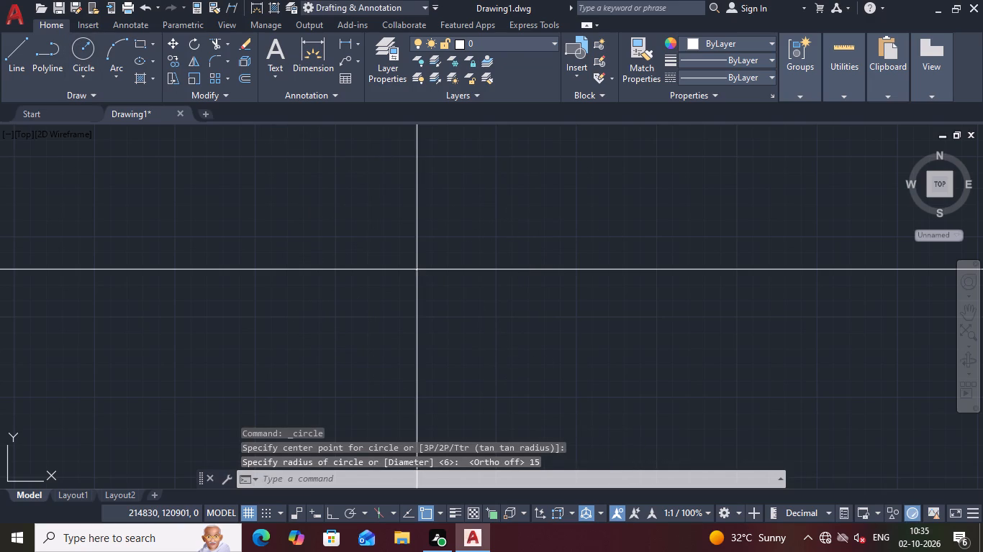
left_click(78, 34)
left_click(87, 42)
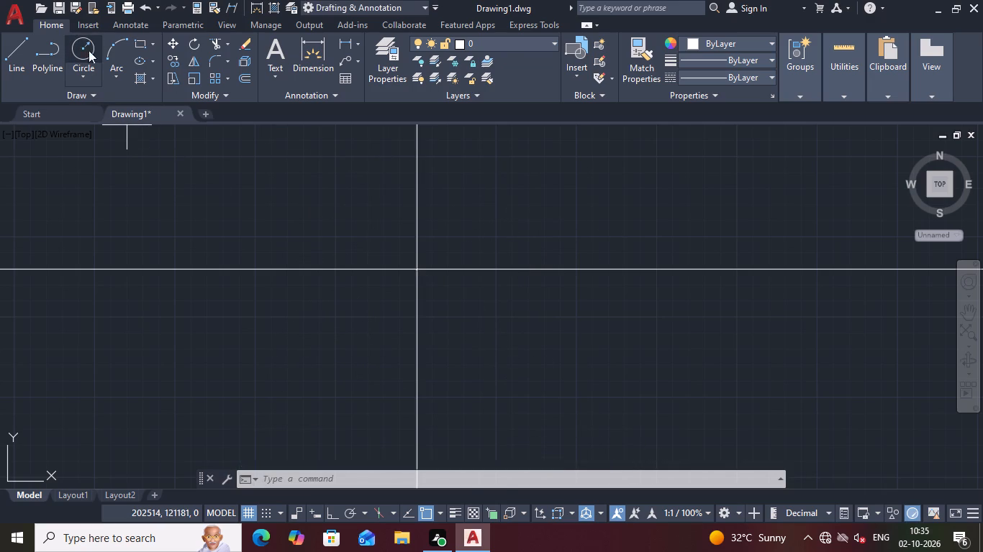
left_click_drag(416, 265, 424, 284)
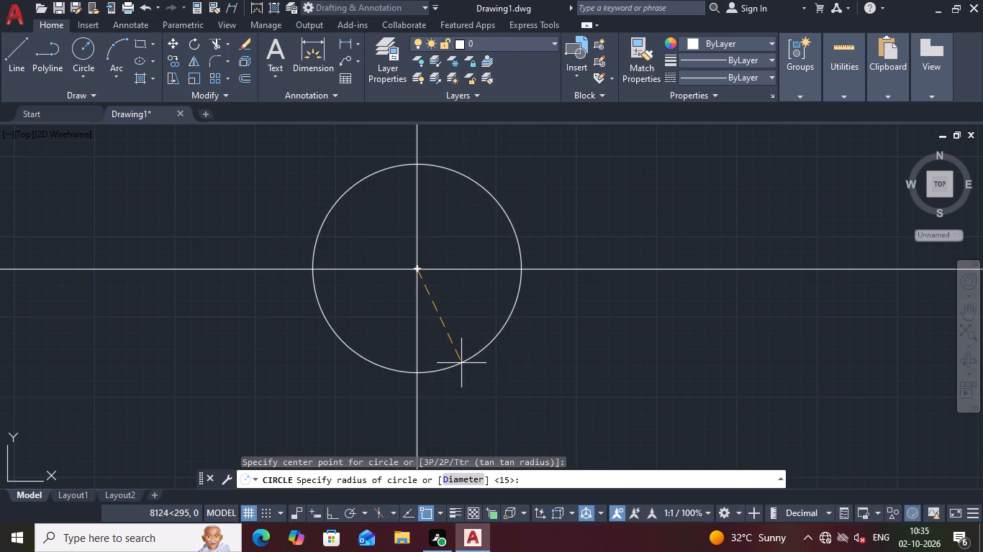
scroll(461, 363, "up", 1)
scroll(461, 363, "down", 1)
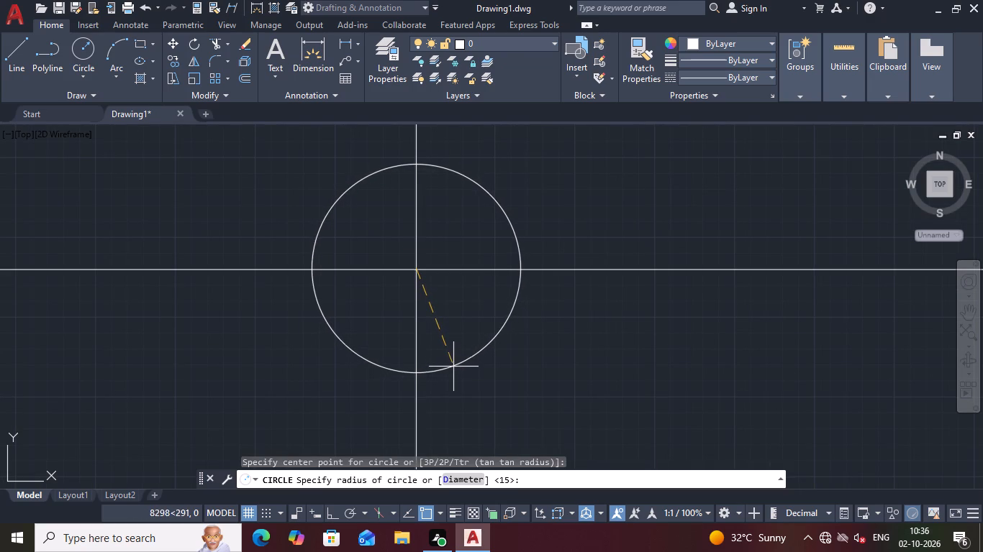
type("15")
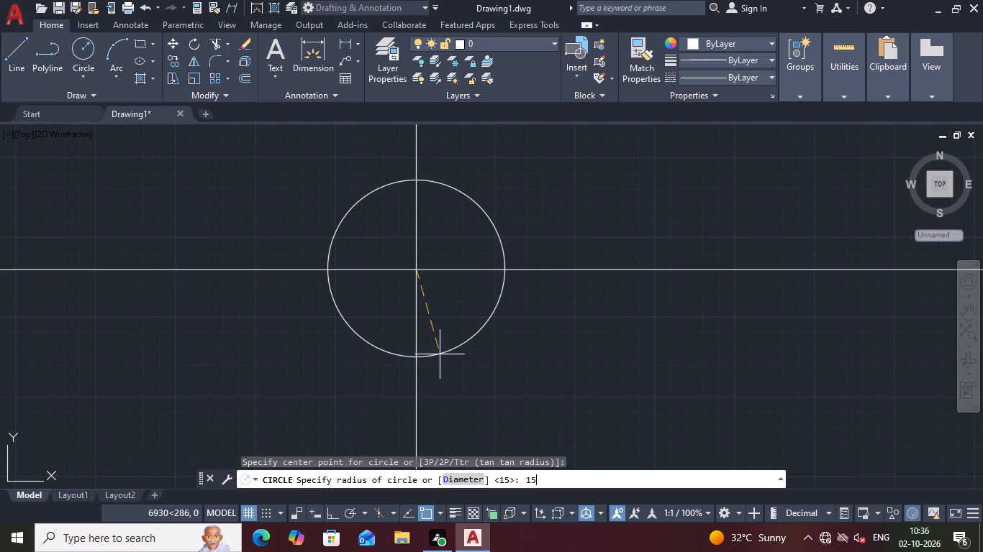
key("Return")
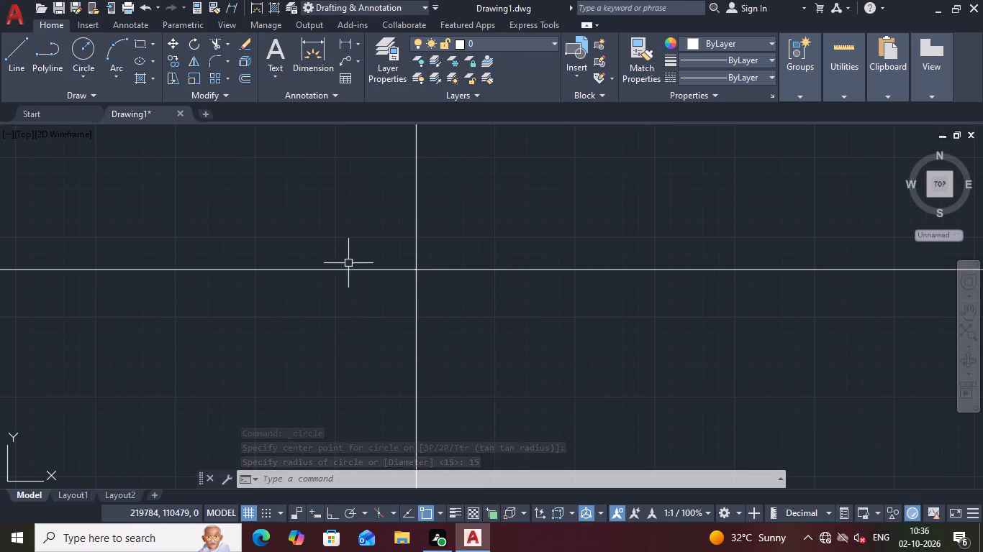
Configure the drawing units with Decimal length type, Millimeters insertion scale and International lighting units.
type("UN")
key("Return")
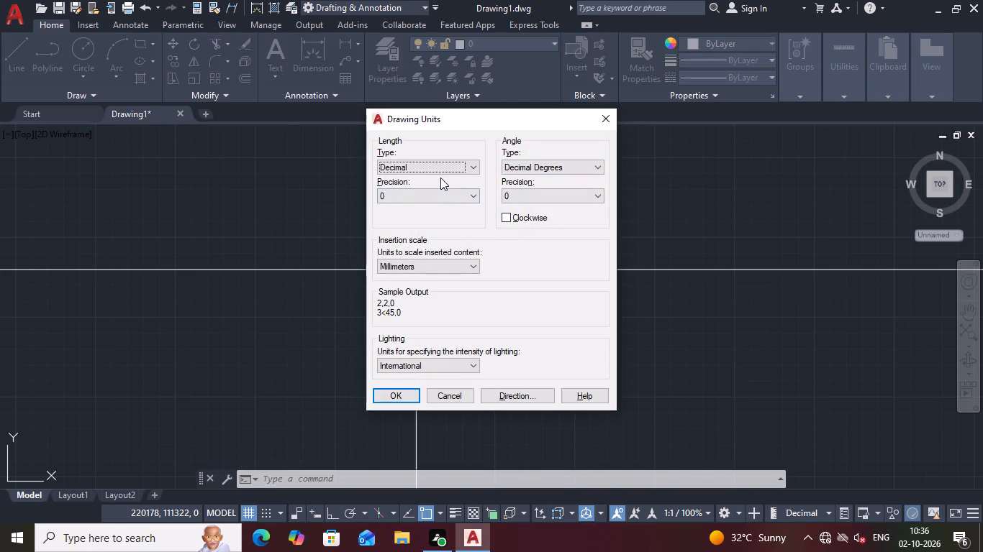
left_click(474, 167)
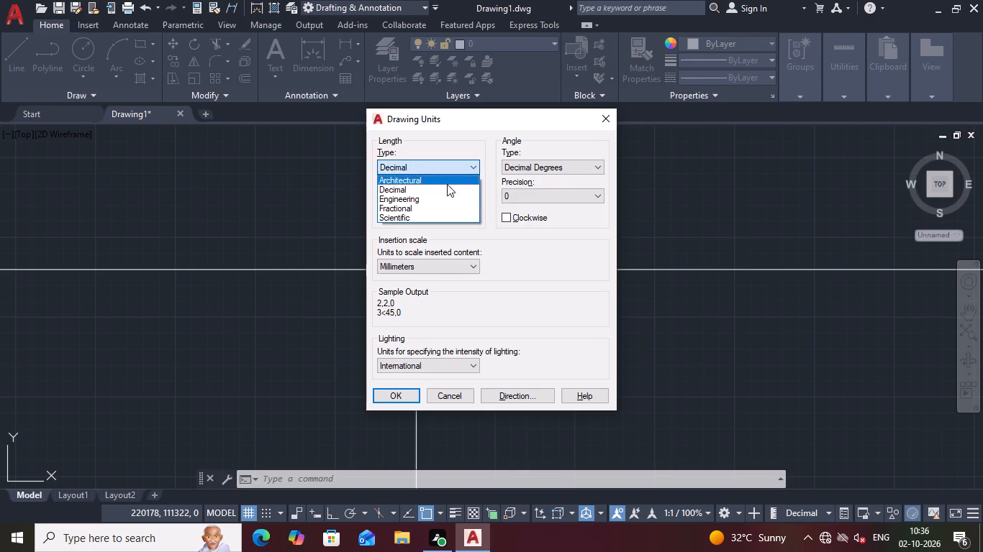
left_click(416, 192)
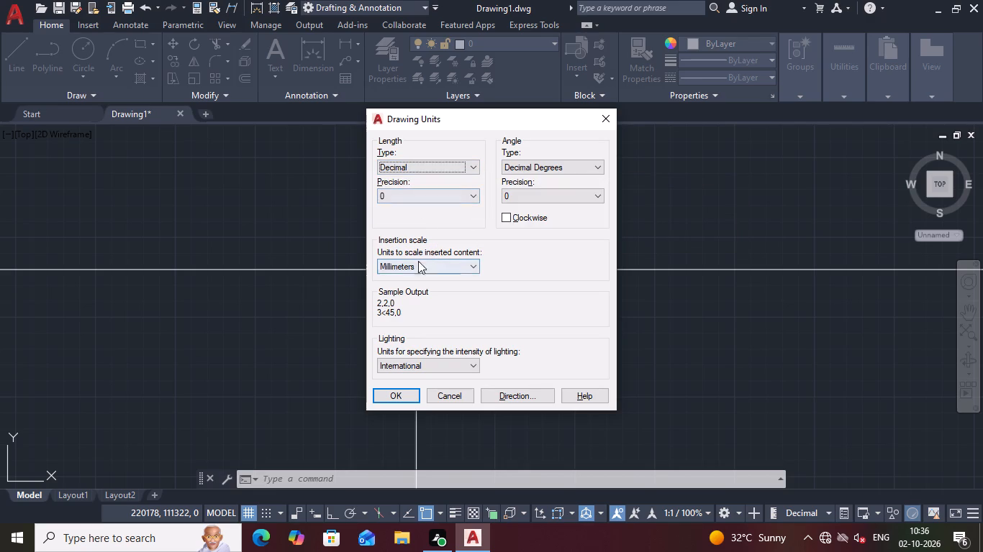
left_click(417, 270)
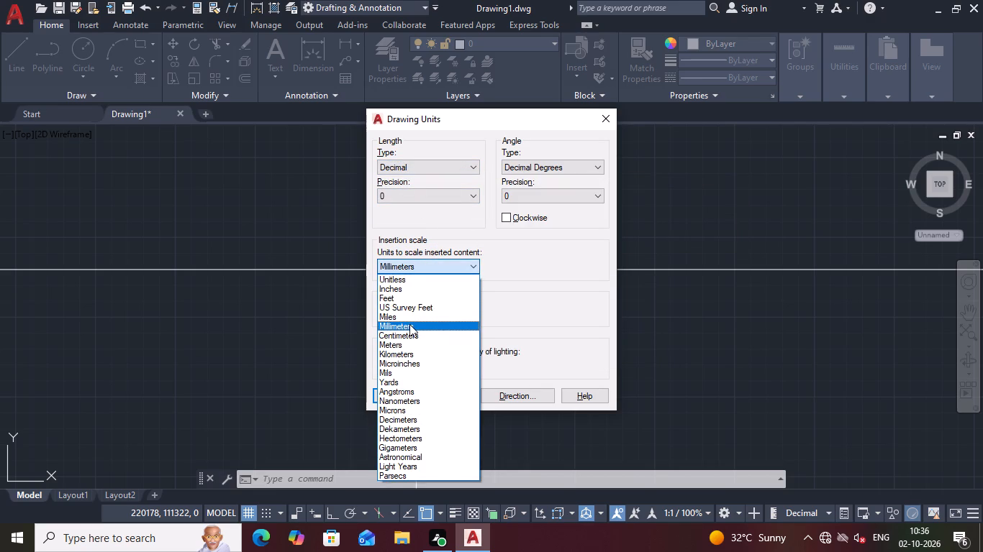
left_click(409, 324)
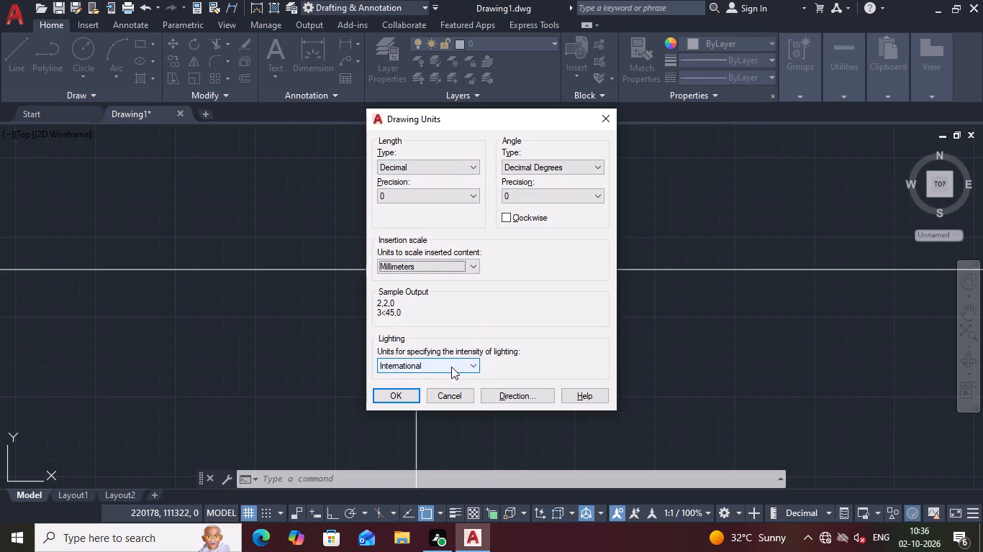
left_click(451, 367)
left_click(415, 379)
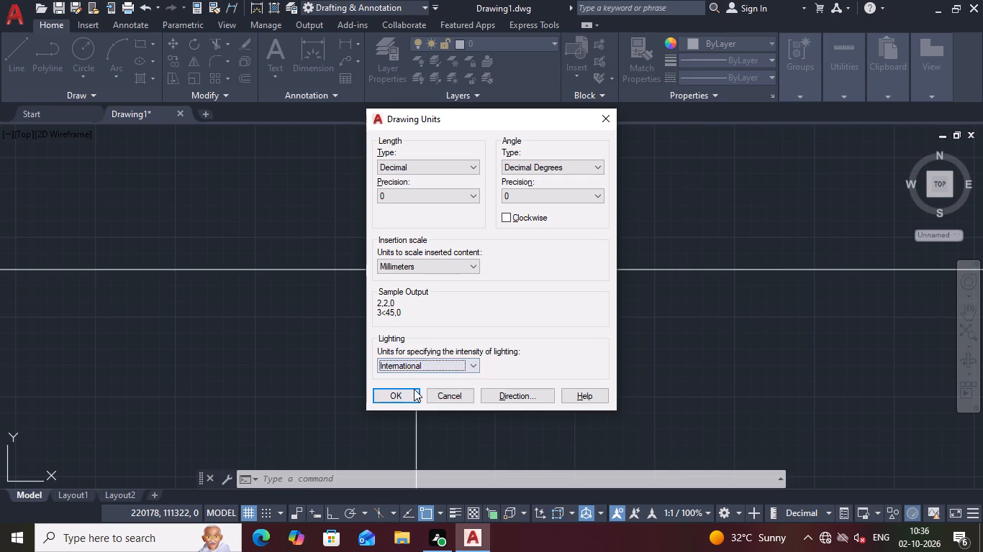
left_click(403, 395)
Review the ISO-25 dimension style's arrow, text, fit and primary unit settings and make ISO-25 the current dimension style.
key("d")
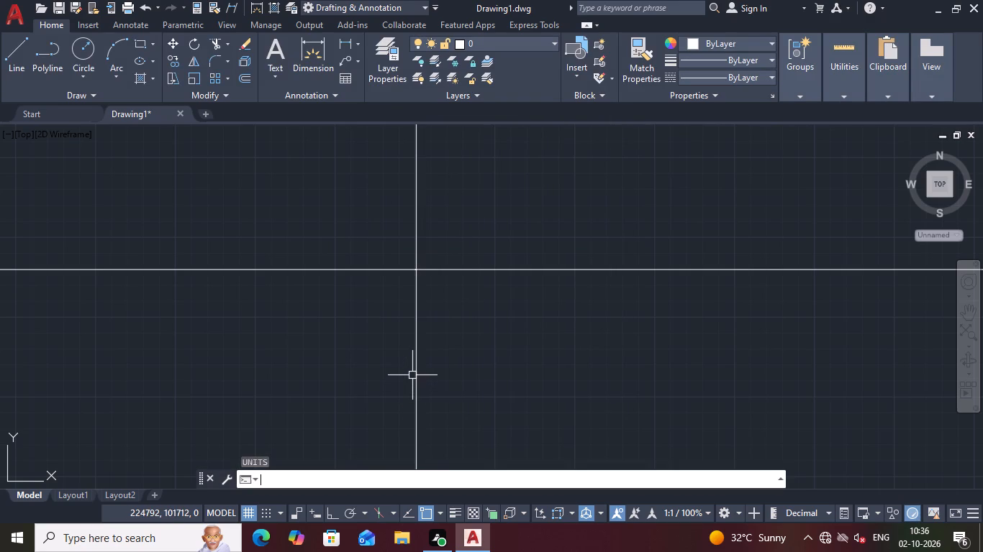
key("Return")
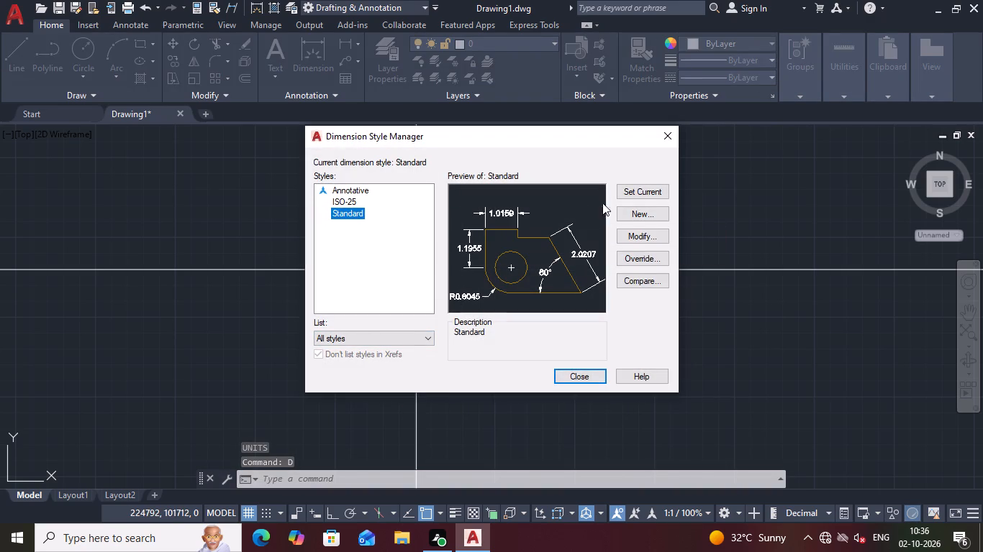
left_click(348, 205)
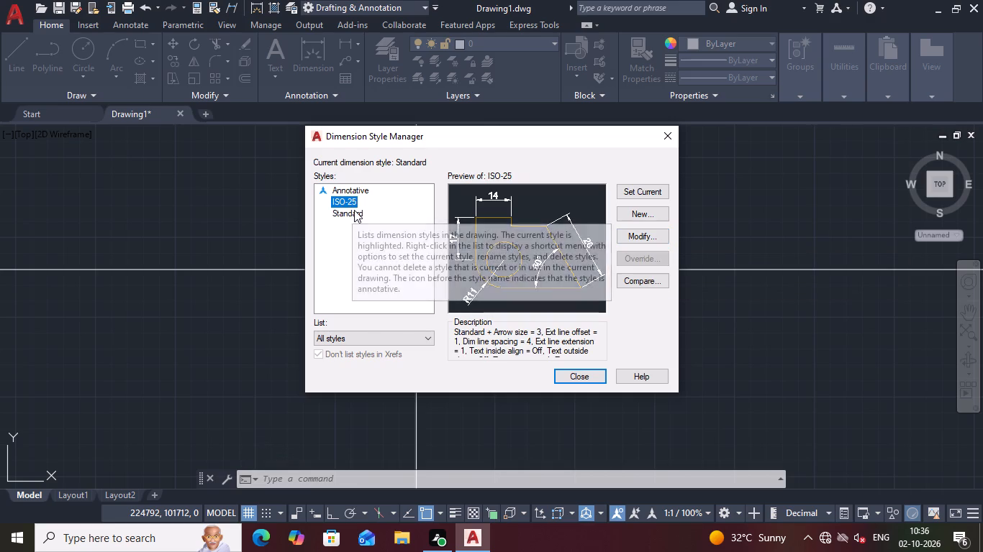
left_click(354, 210)
left_click(353, 201)
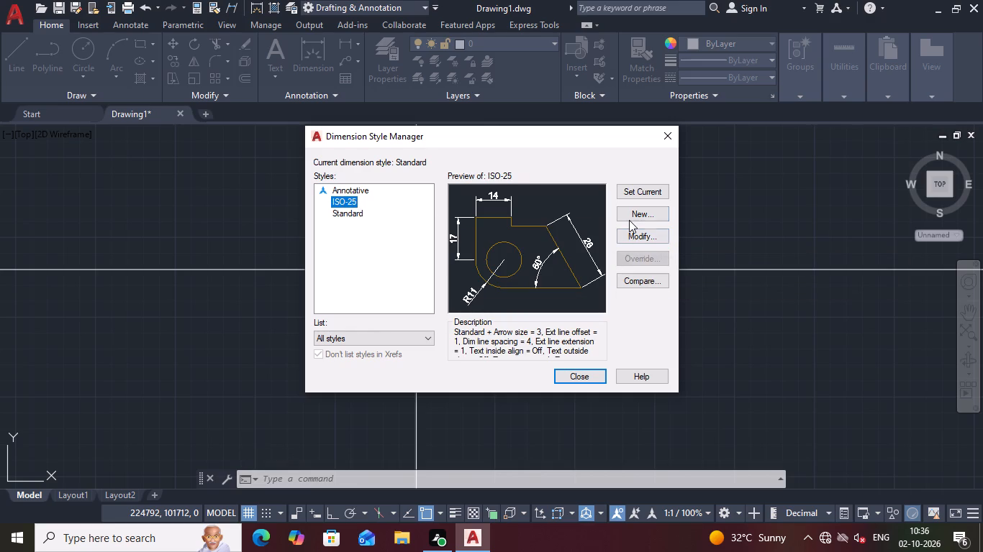
left_click(640, 234)
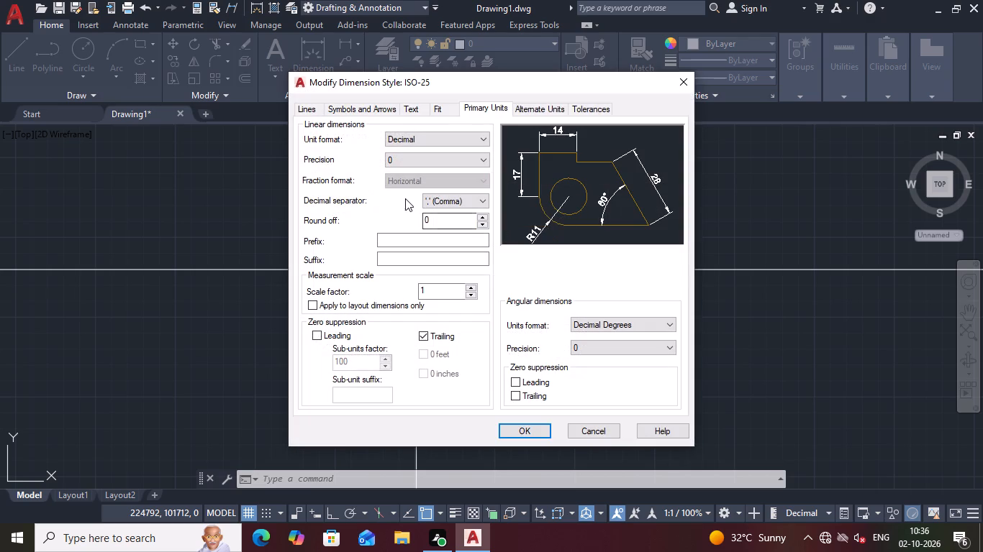
left_click(312, 107)
left_click(371, 110)
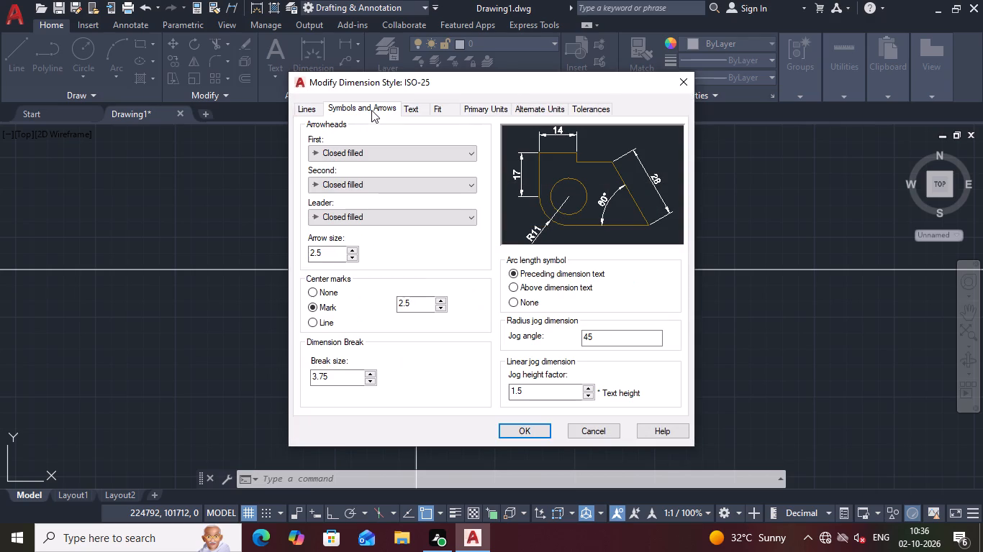
left_click(414, 111)
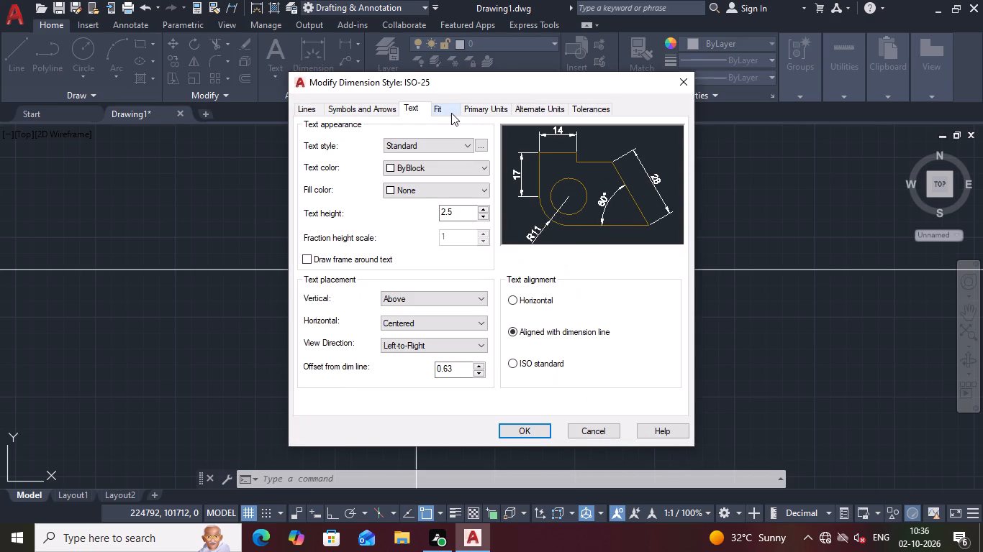
left_click(450, 111)
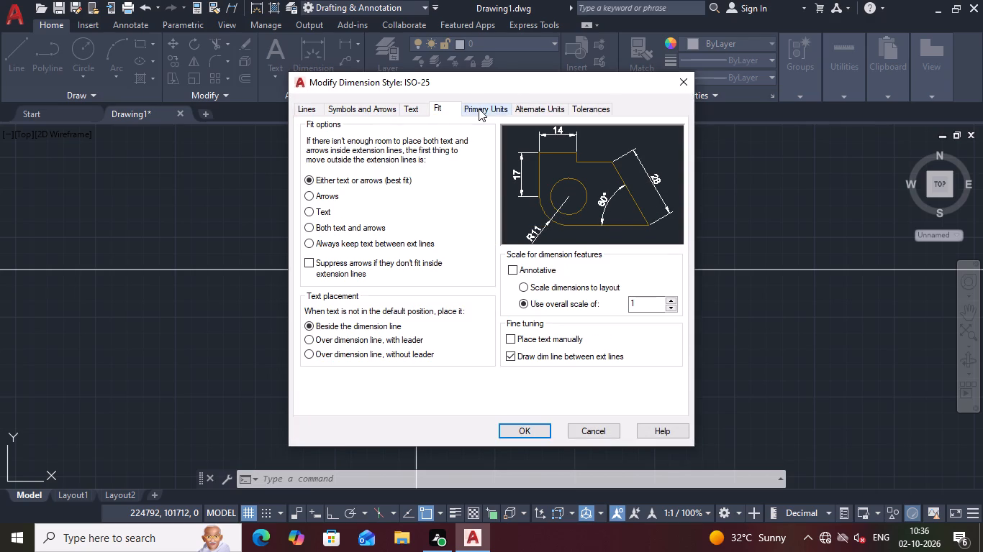
left_click(479, 109)
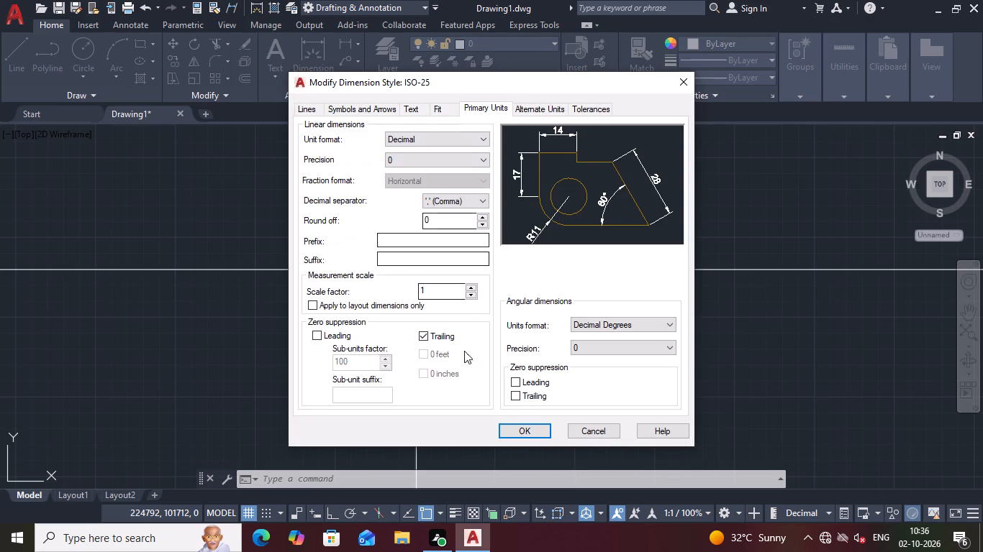
left_click(520, 428)
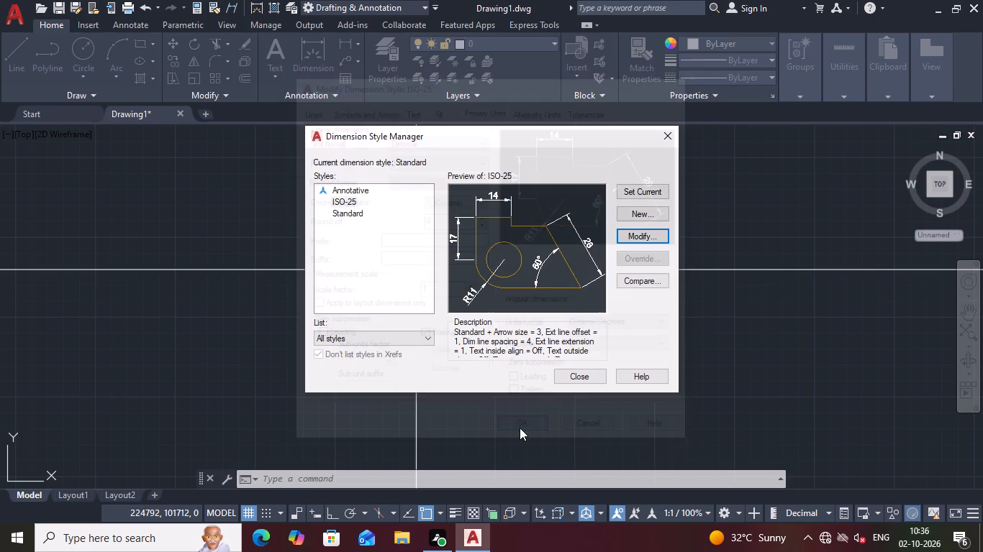
left_click(626, 187)
left_click(566, 378)
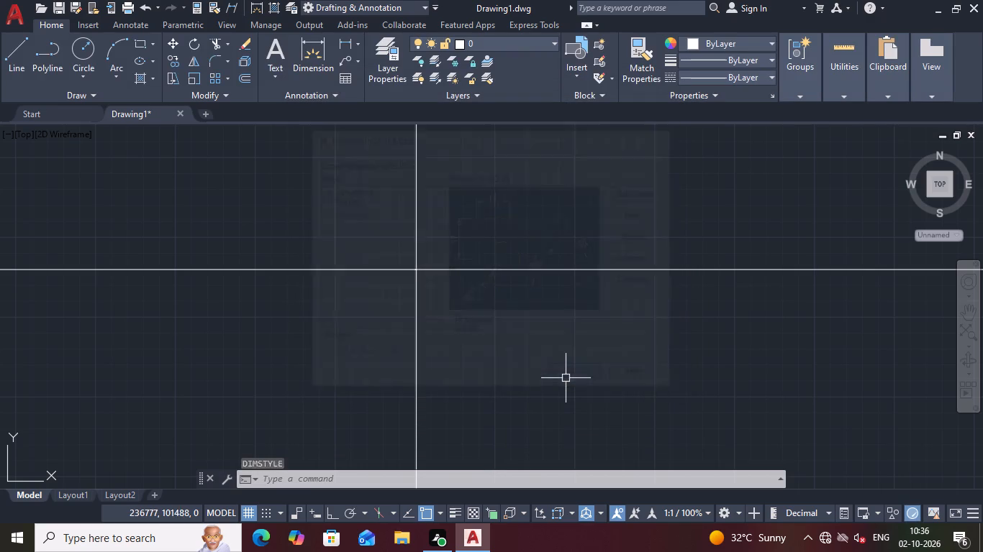
scroll(566, 374, "down", 1)
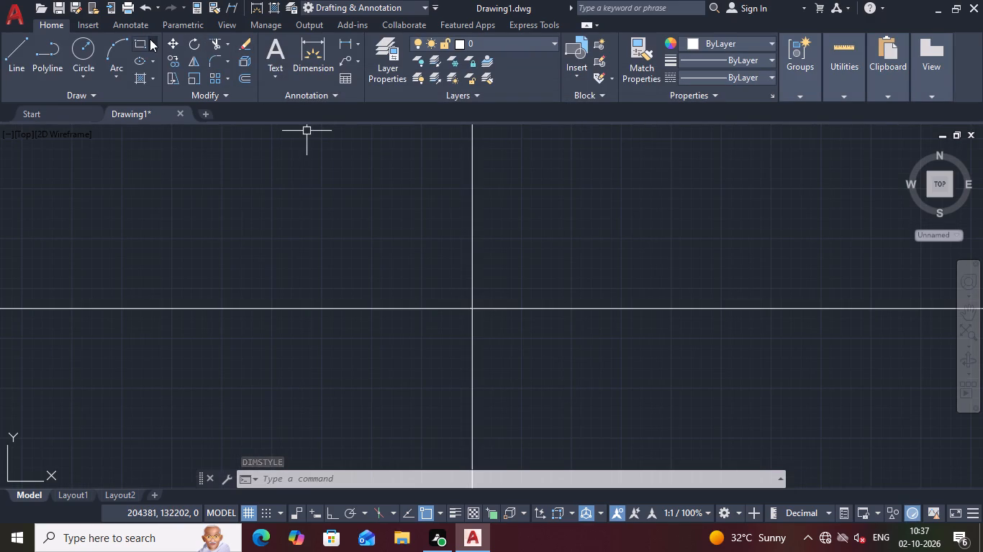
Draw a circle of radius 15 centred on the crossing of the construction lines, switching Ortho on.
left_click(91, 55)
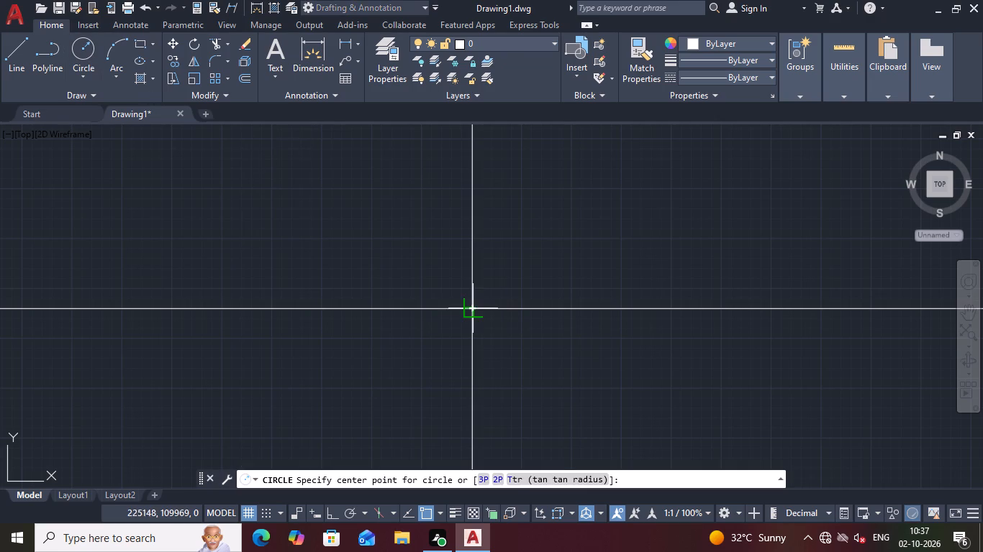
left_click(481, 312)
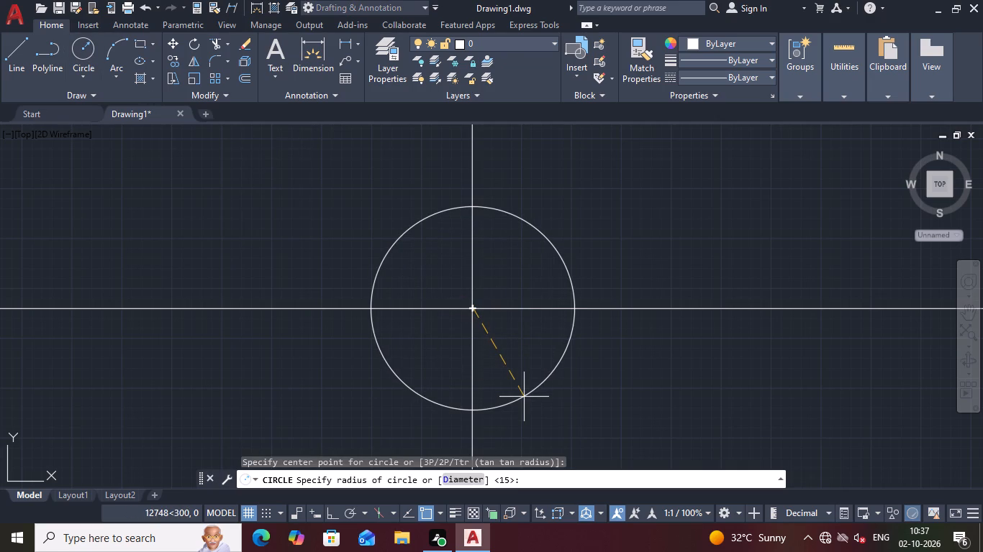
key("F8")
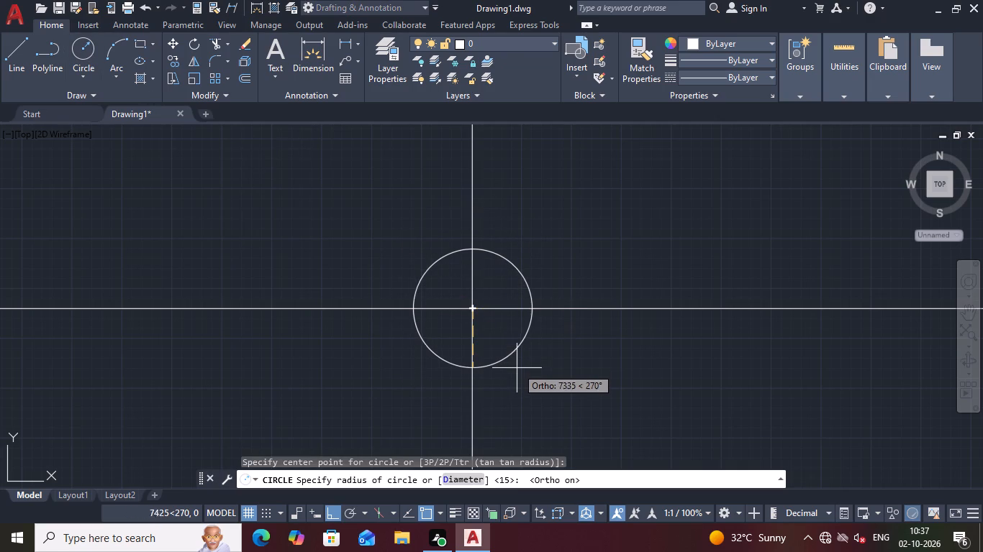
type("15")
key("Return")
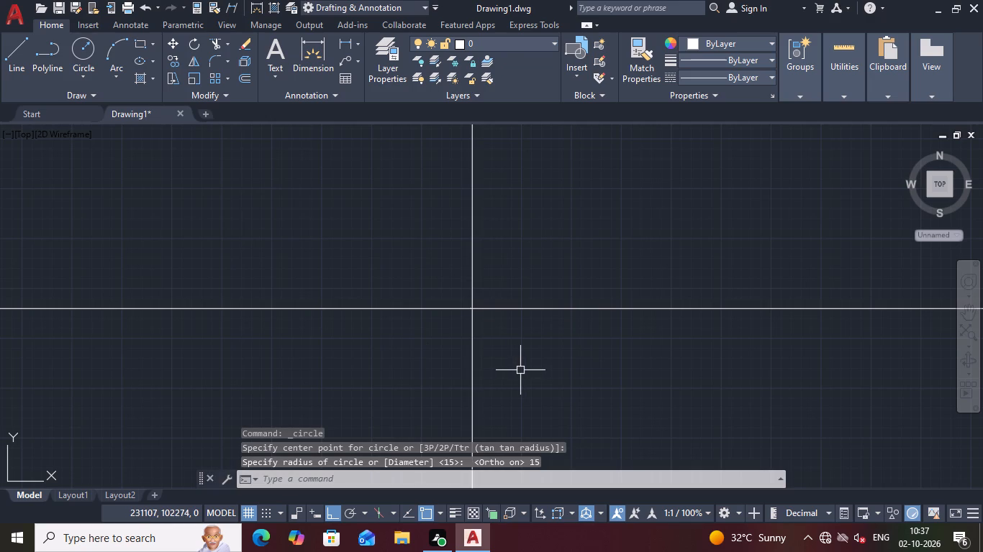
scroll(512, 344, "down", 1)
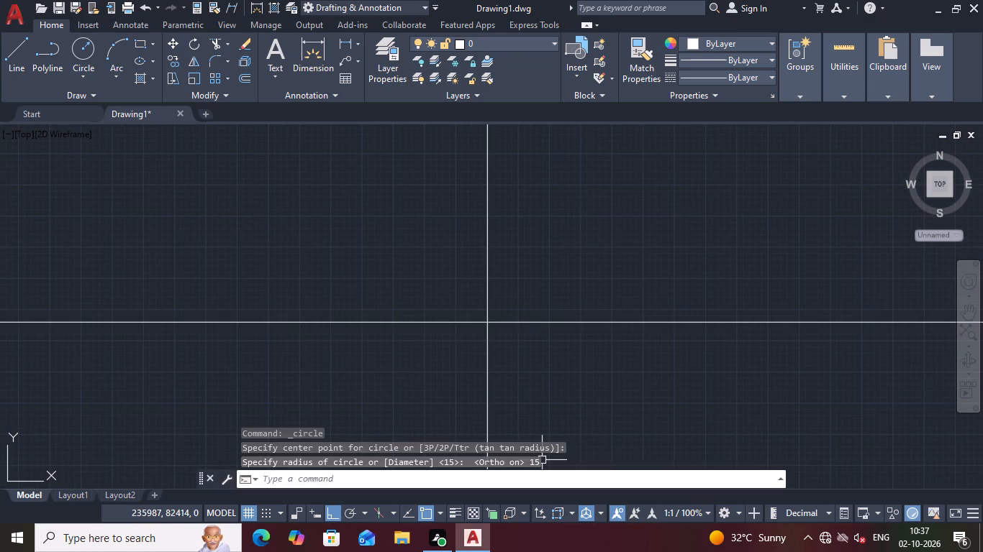
Set the annotation scale of the current view to 1:1.
left_click(707, 513)
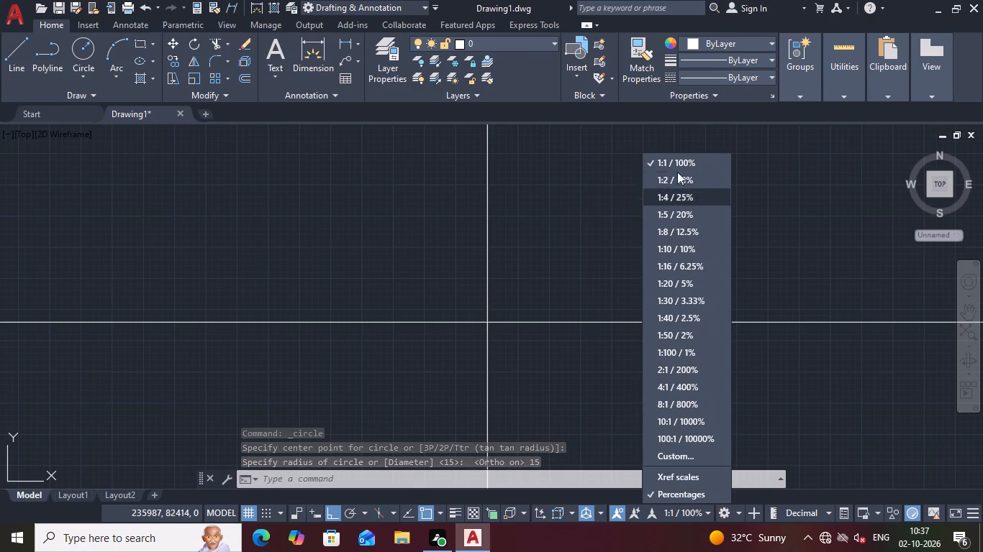
left_click(682, 162)
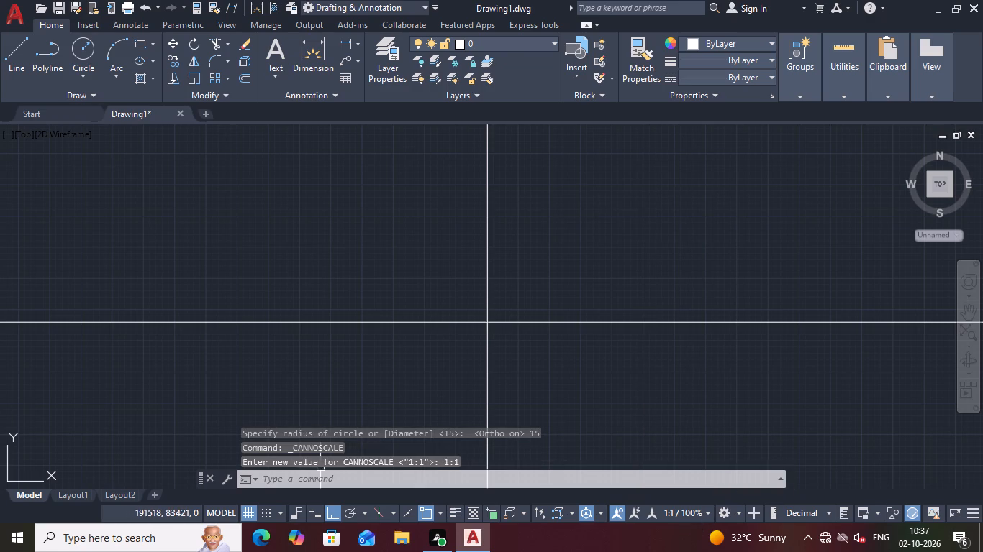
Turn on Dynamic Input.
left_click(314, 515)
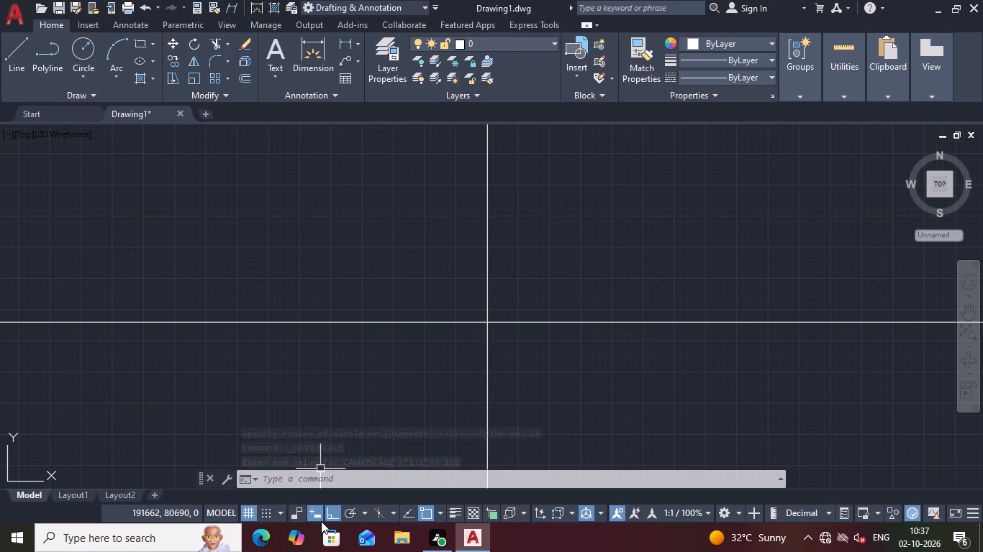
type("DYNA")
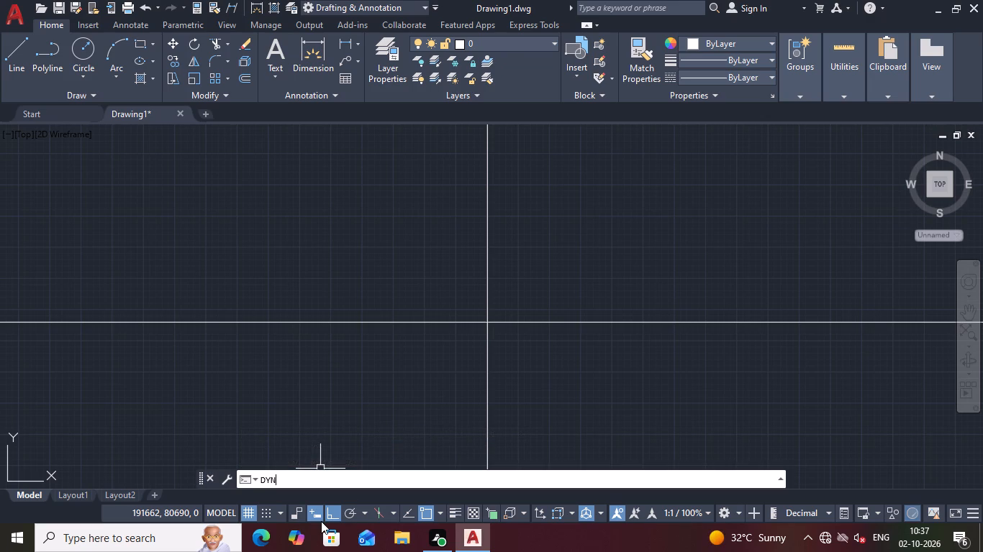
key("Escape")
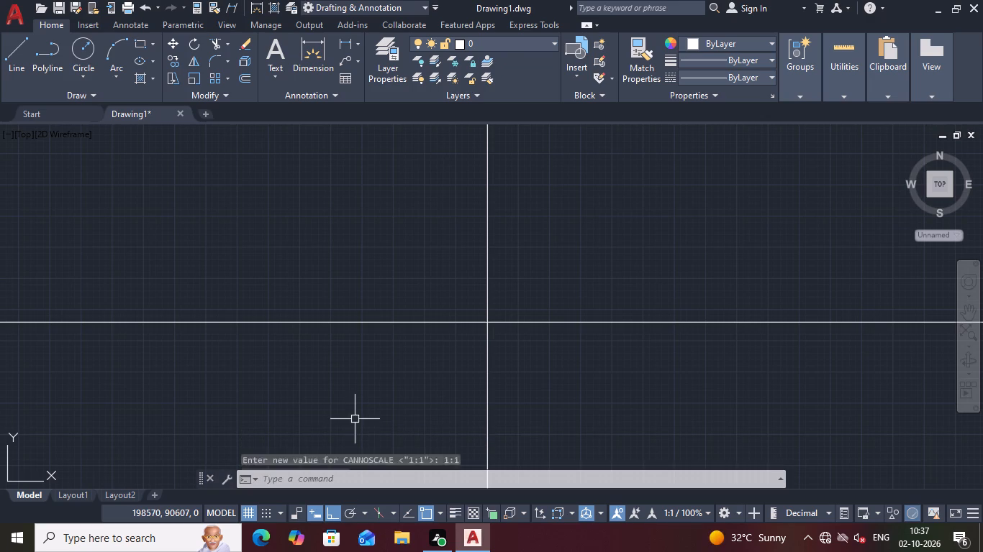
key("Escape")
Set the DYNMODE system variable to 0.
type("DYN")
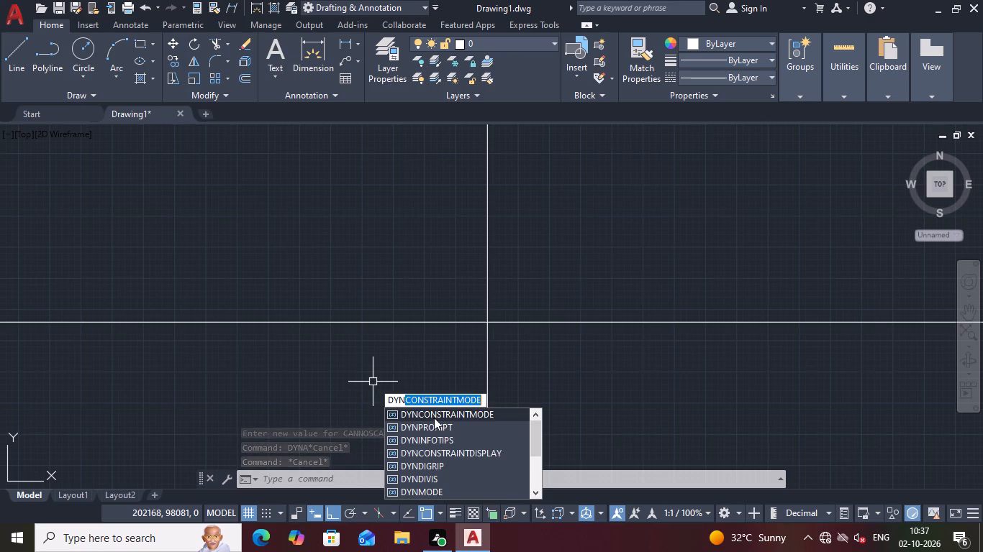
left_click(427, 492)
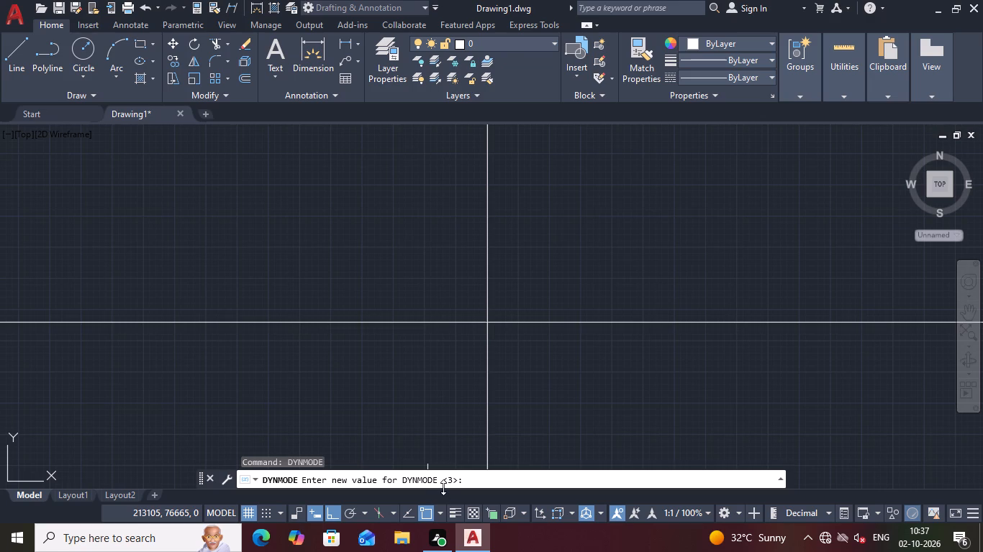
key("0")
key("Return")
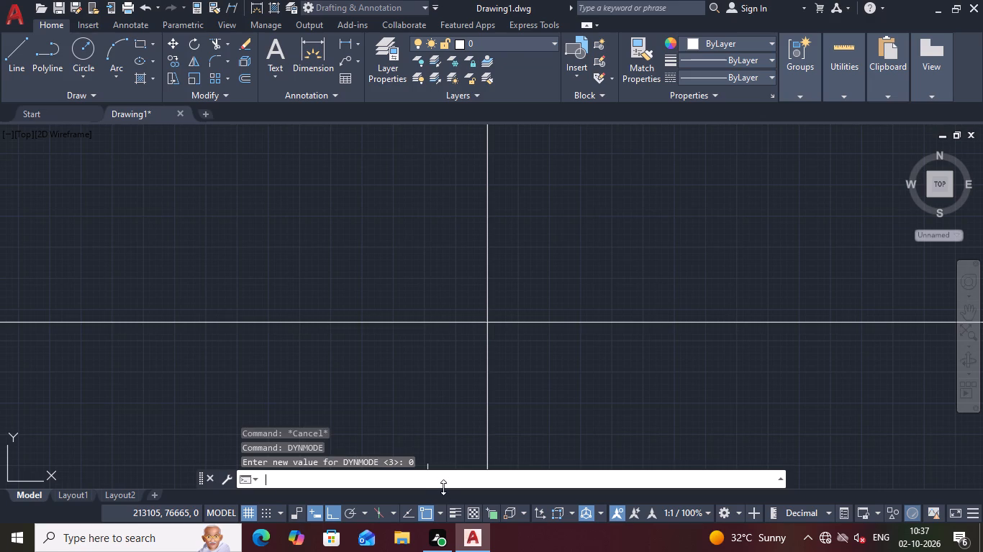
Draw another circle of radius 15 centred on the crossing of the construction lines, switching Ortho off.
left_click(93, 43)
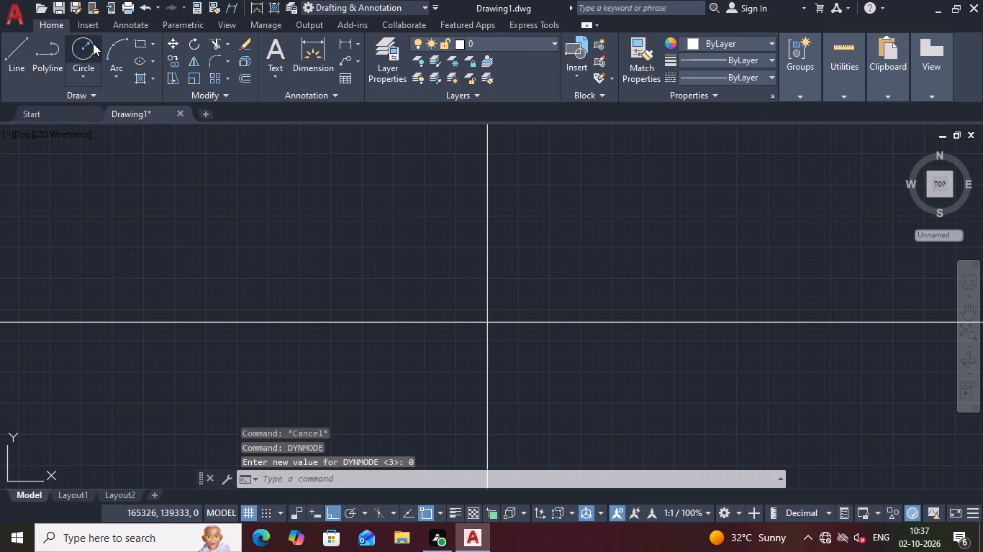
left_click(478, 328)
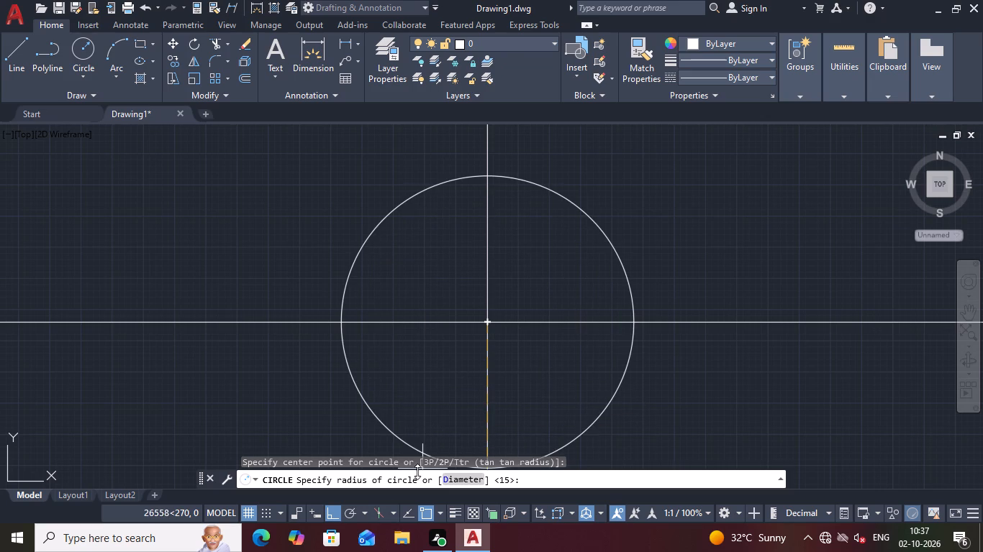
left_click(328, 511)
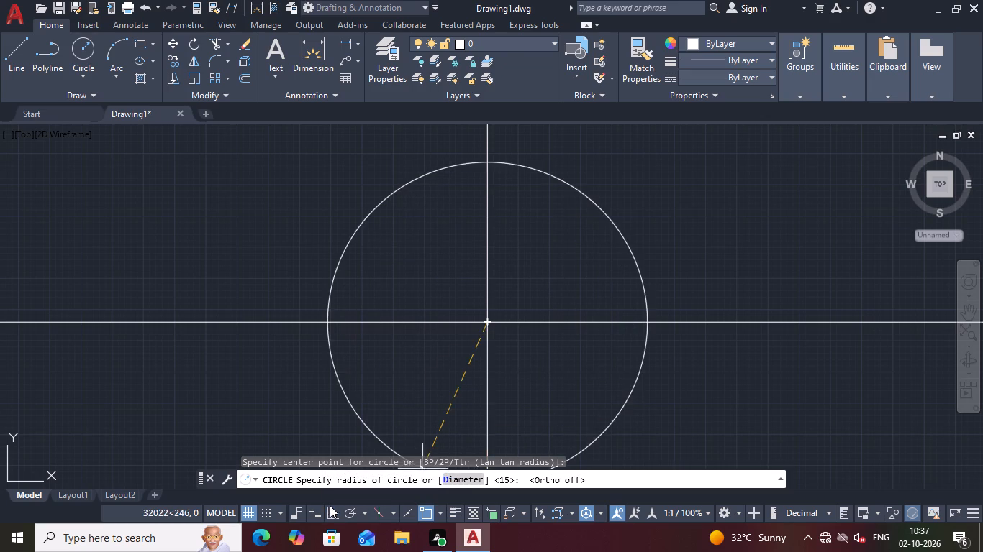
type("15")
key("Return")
Delete both construction lines together with the circles at their crossing.
left_click(552, 347)
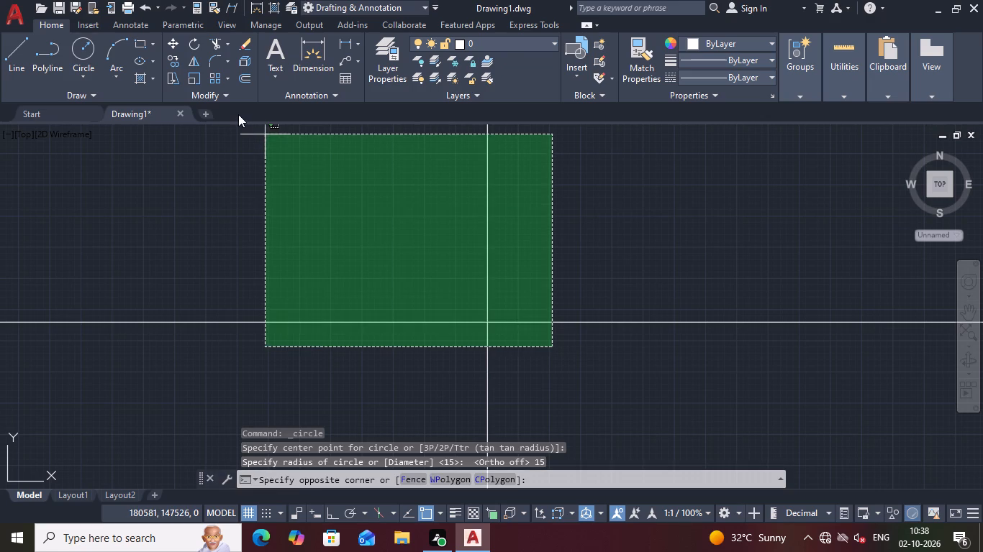
left_click(238, 114)
left_click(408, 230)
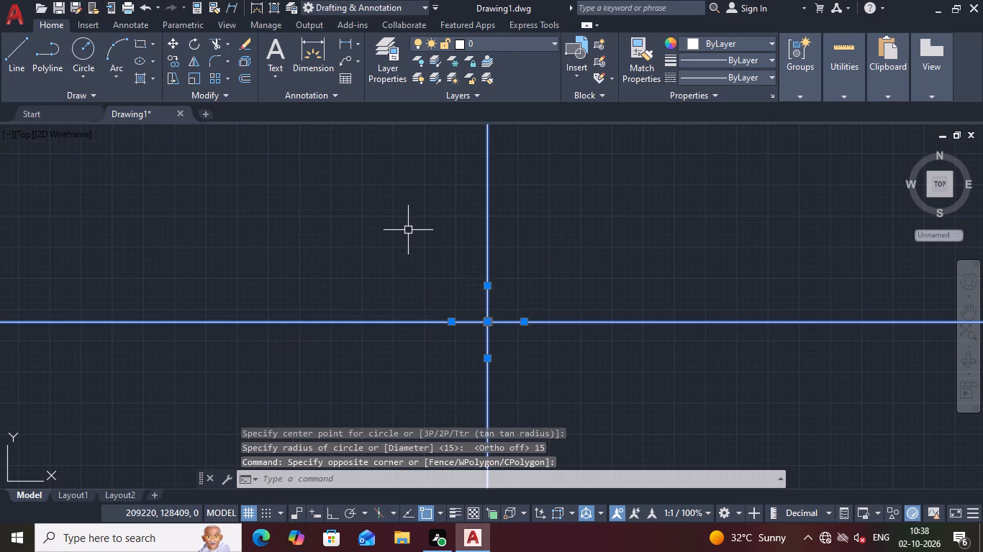
key("Delete")
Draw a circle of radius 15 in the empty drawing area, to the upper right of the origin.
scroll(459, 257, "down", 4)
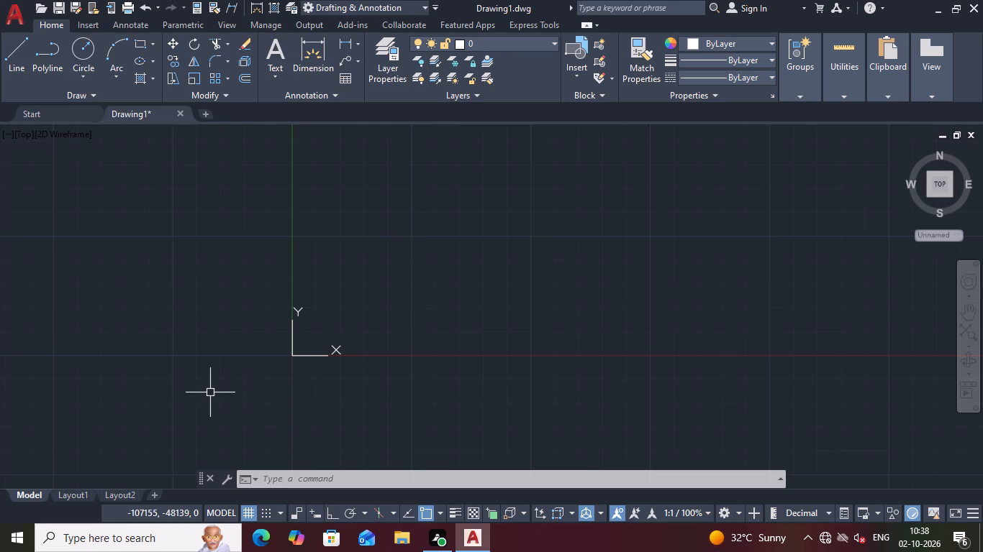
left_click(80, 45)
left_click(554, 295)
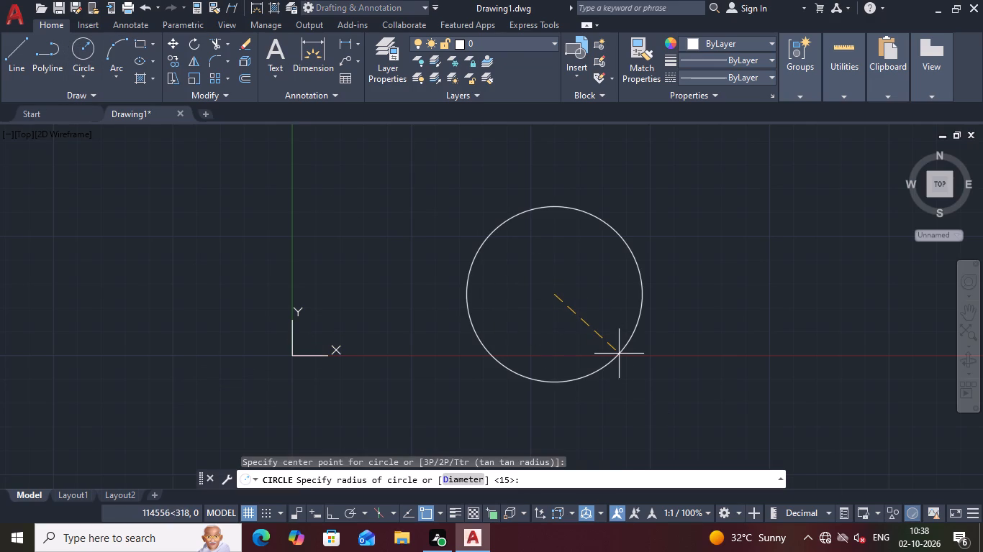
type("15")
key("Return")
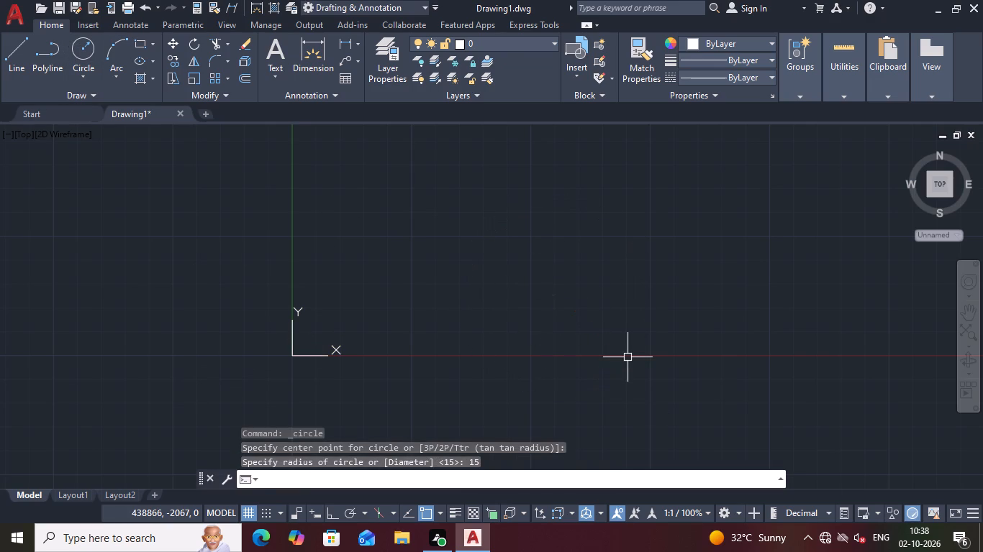
Examine the drawing for the newly drawn circle, fitting the view to the drawing extents.
scroll(393, 231, "down", 7)
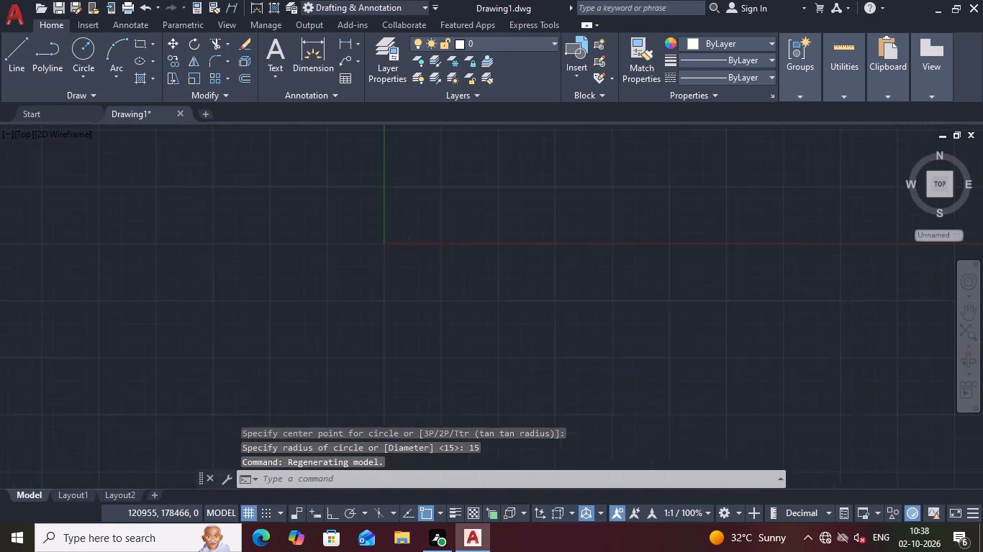
scroll(393, 231, "down", 11)
scroll(492, 244, "up", 1)
scroll(486, 245, "down", 12)
scroll(476, 262, "up", 1)
scroll(478, 262, "down", 3)
scroll(507, 266, "up", 1)
scroll(507, 266, "down", 1)
scroll(507, 266, "up", 1)
scroll(507, 266, "down", 2)
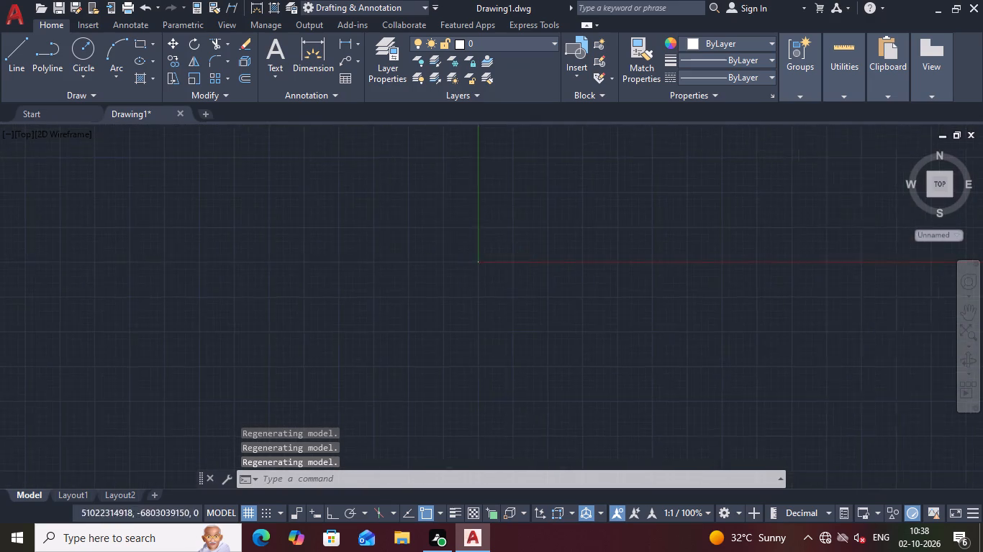
scroll(507, 264, "down", 5)
left_click(967, 328)
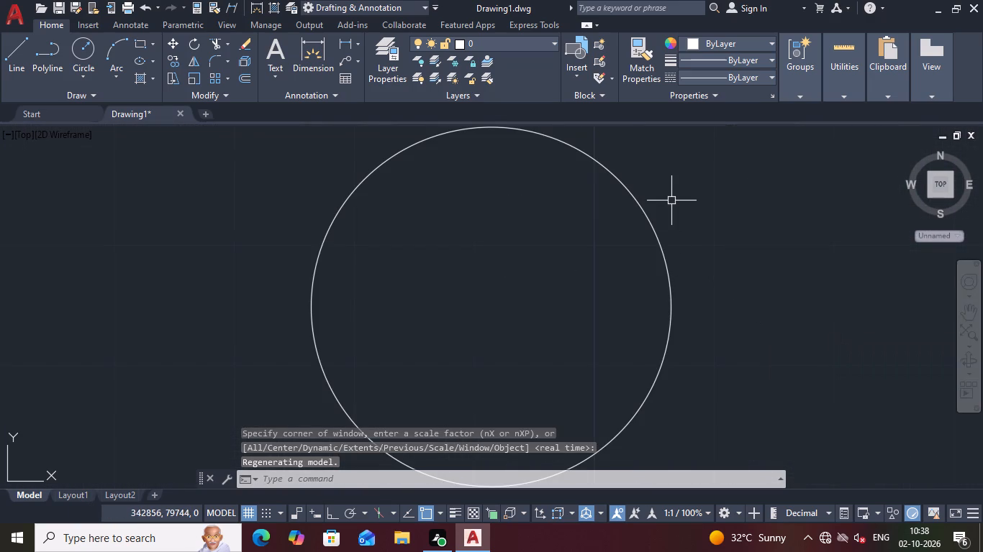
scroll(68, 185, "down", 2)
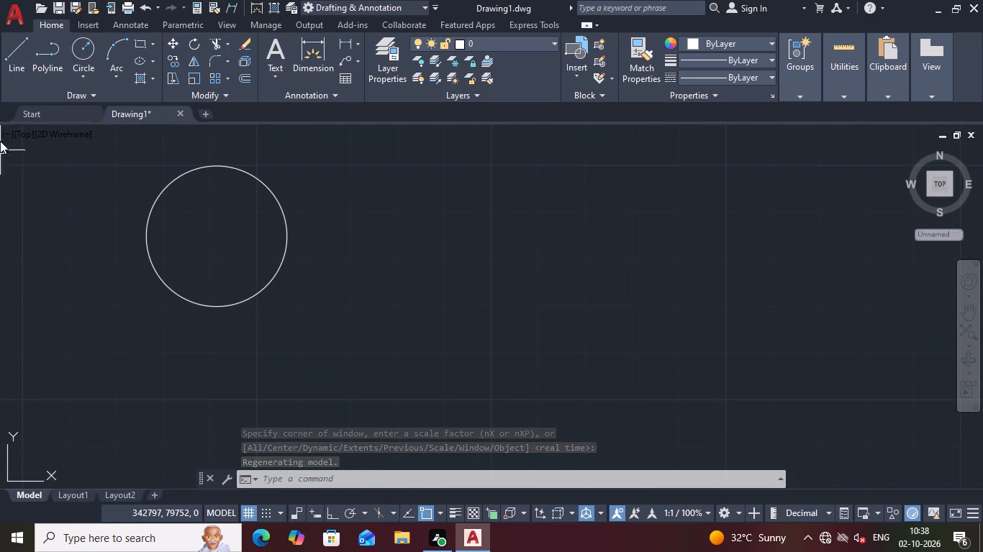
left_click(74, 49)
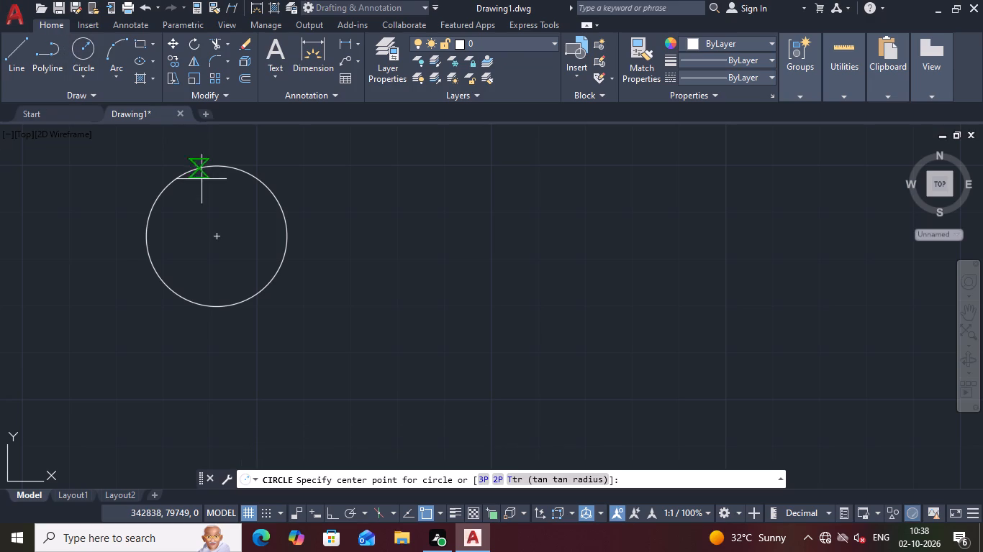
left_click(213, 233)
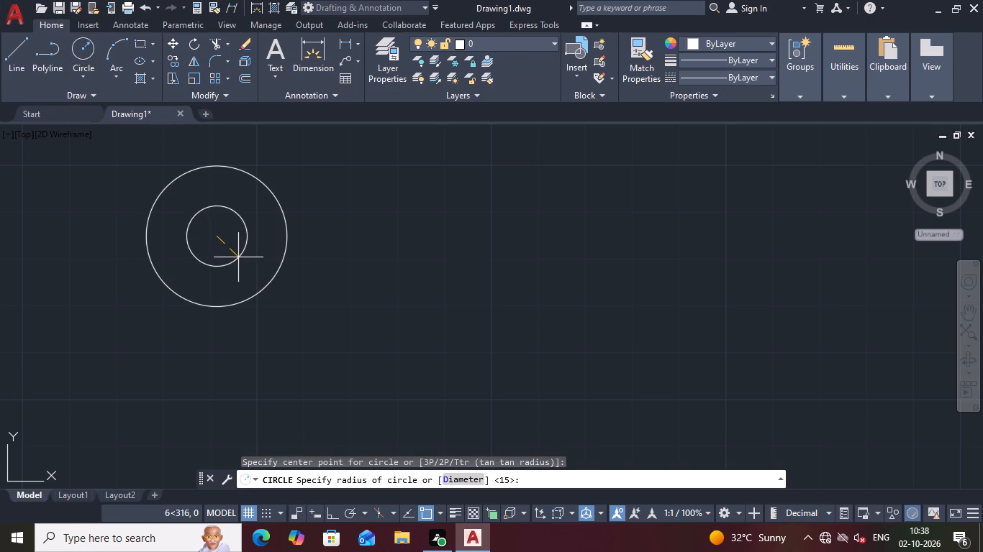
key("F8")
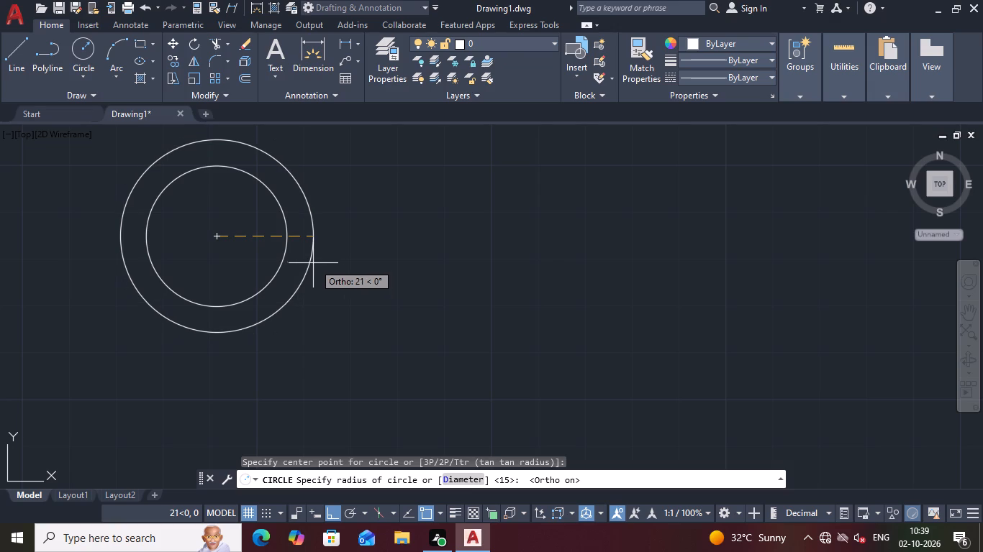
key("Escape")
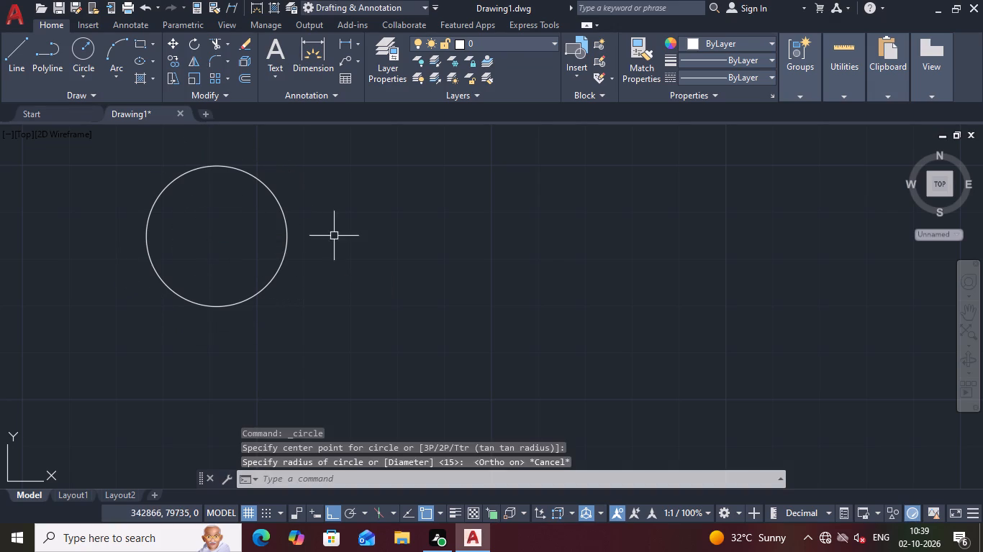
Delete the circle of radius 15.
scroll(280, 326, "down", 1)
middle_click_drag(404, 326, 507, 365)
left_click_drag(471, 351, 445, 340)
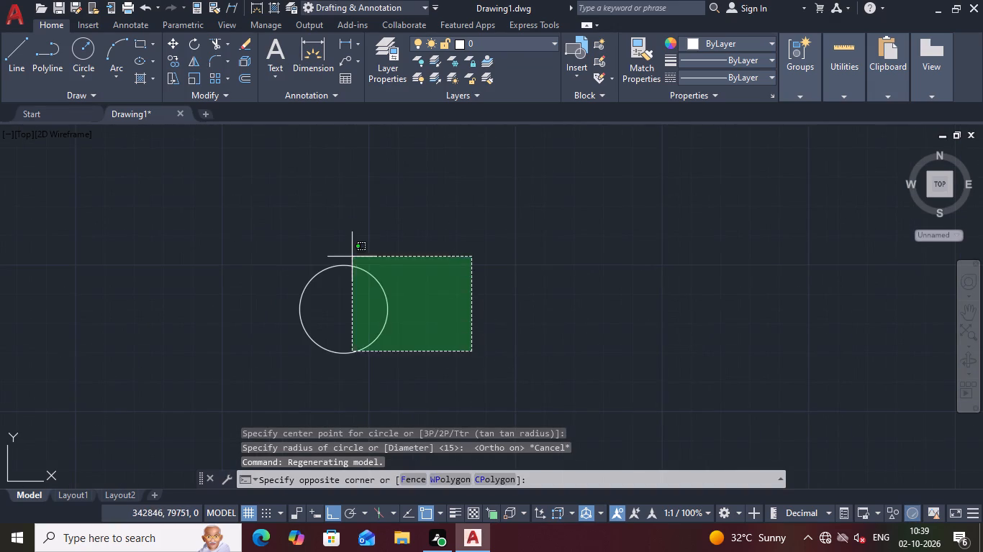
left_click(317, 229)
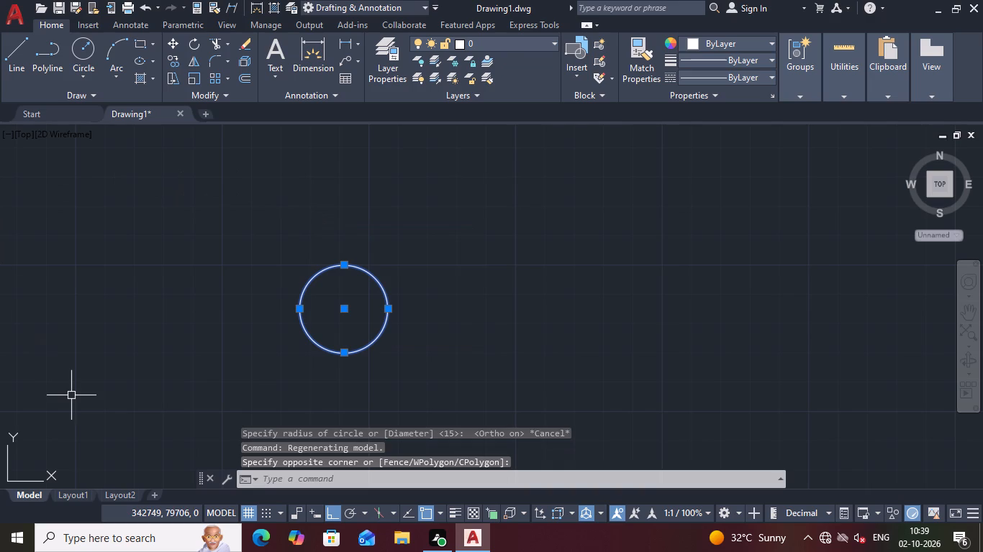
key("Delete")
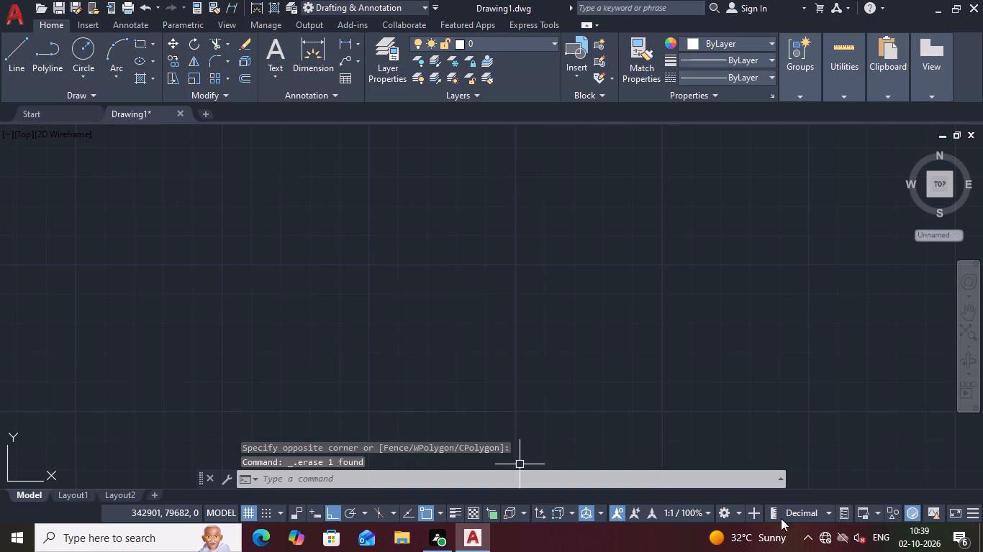
Switch the workspace to 3D Modeling.
left_click(738, 514)
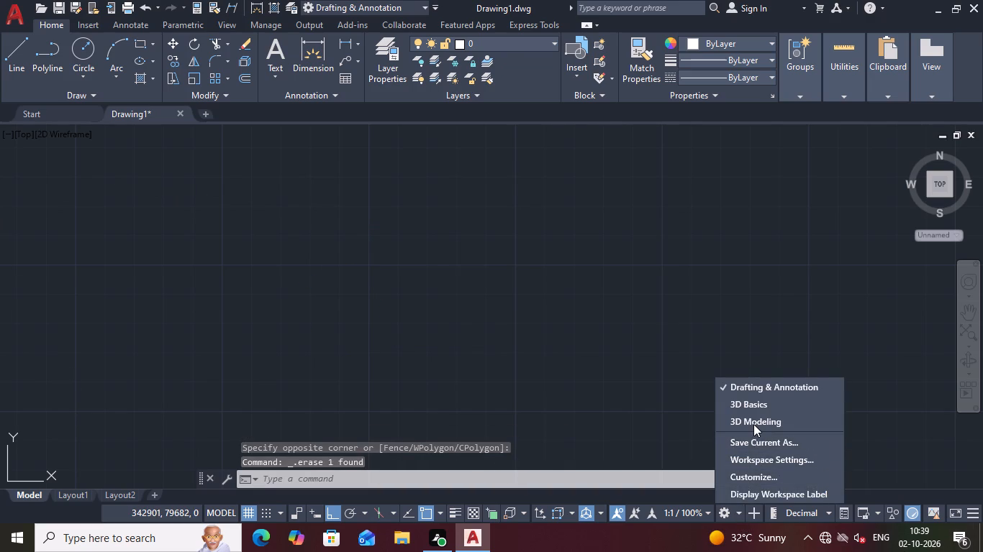
left_click(753, 424)
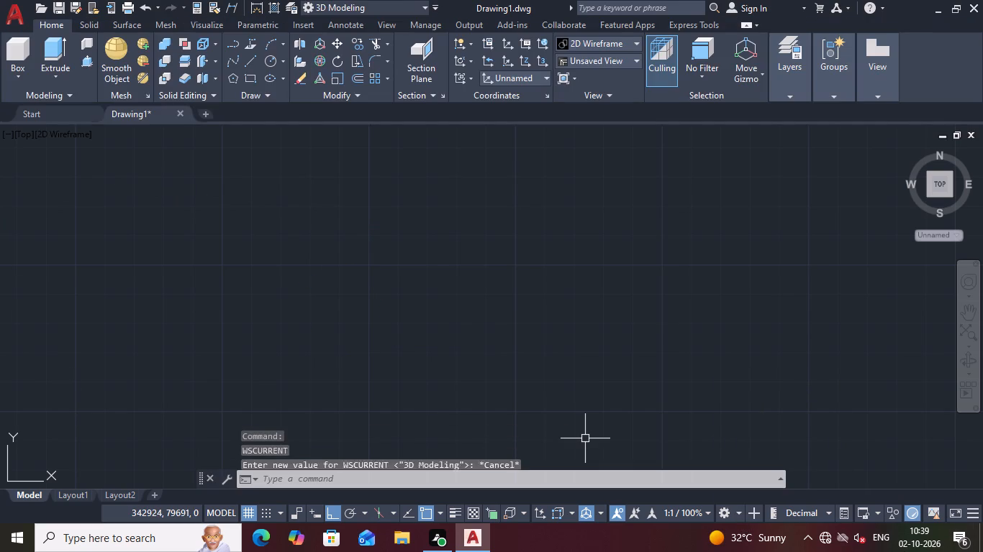
Check the length, angle and insertion scale settings in the drawing units.
type("UN")
key("Return")
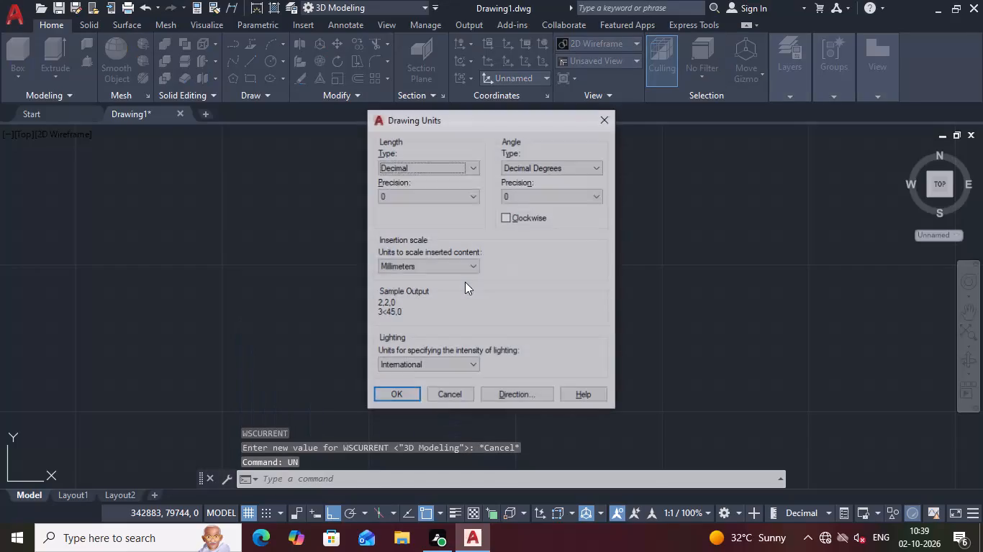
left_click(407, 393)
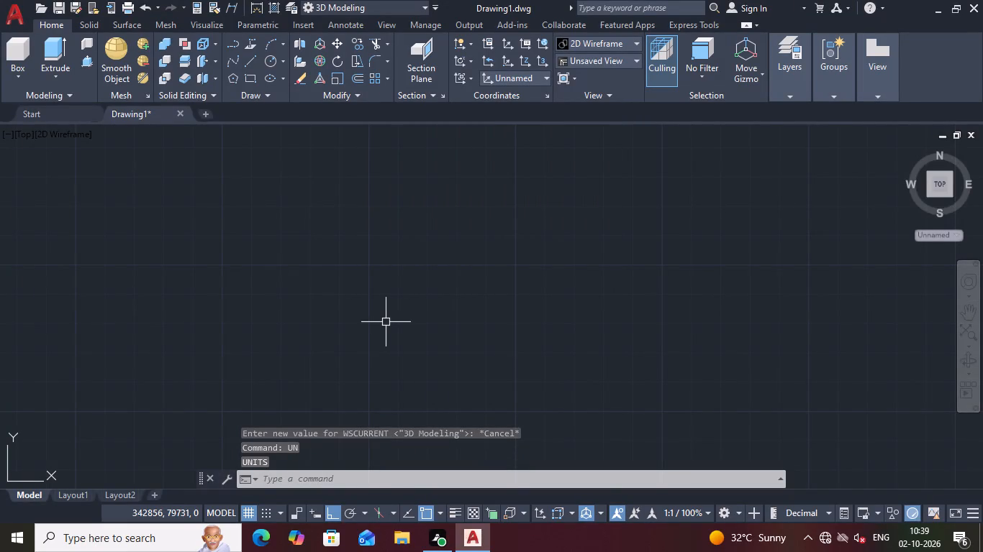
Draw a horizontal and a vertical construction line crossing at one point in the empty drawing area.
type("XL")
key("Return")
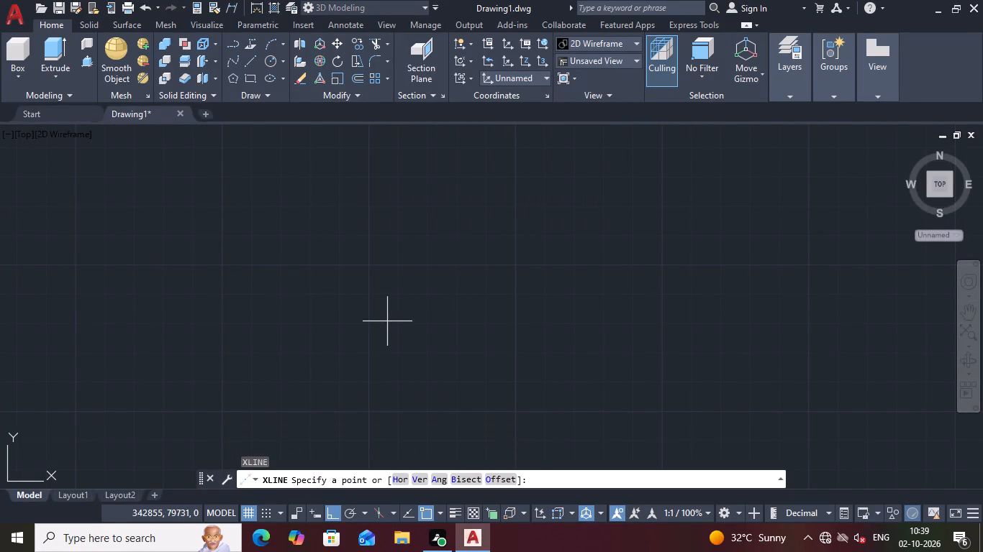
left_click(417, 319)
left_click(663, 347)
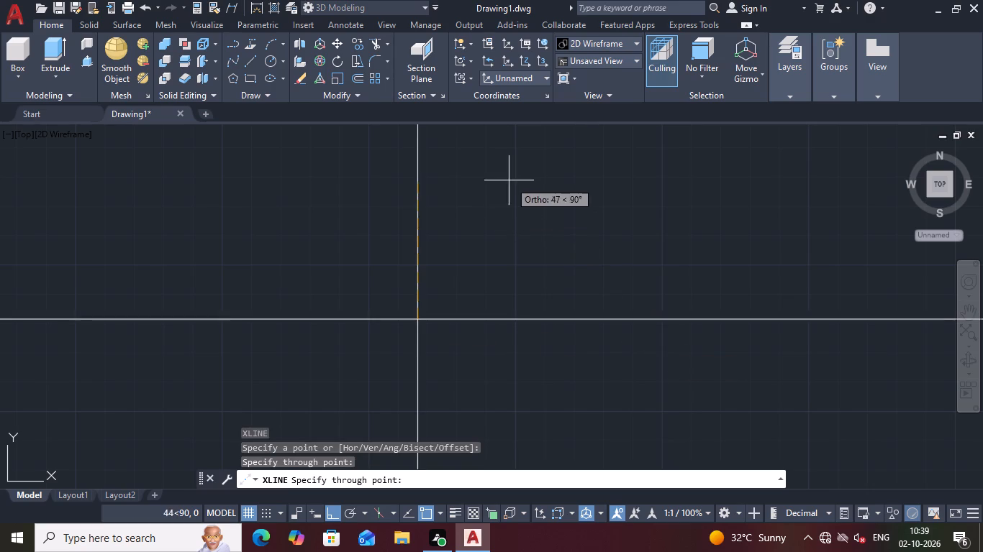
left_click(445, 211)
key("Escape")
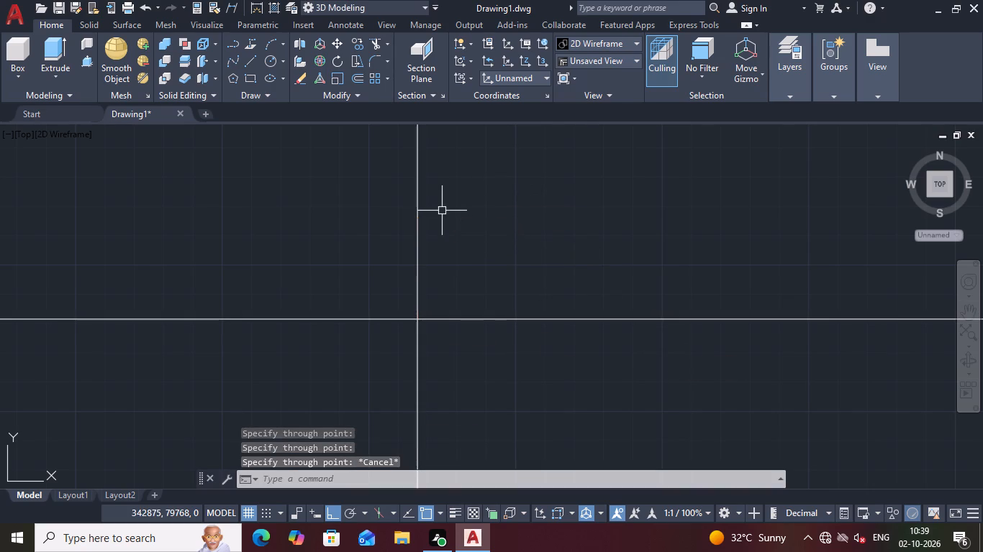
Draw a circle of radius 15 centred on the intersection of the two construction lines.
scroll(528, 252, "down", 1)
middle_click_drag(529, 252, 561, 271)
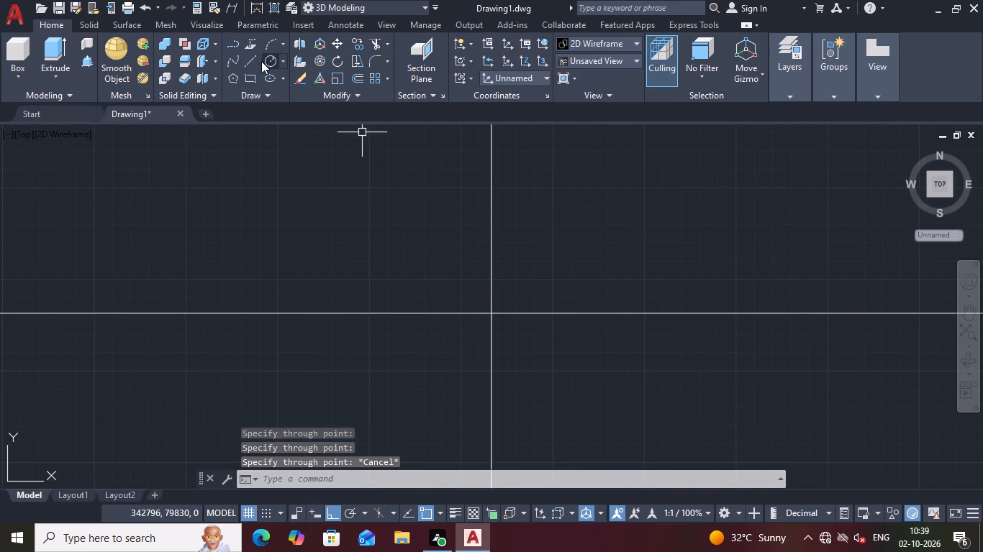
left_click(268, 57)
left_click(497, 313)
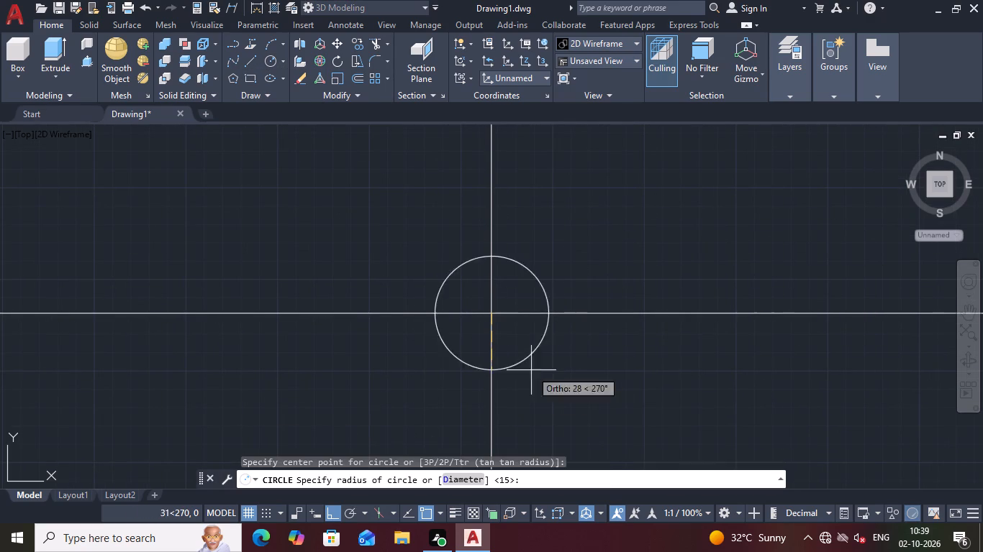
type("15")
key("Return")
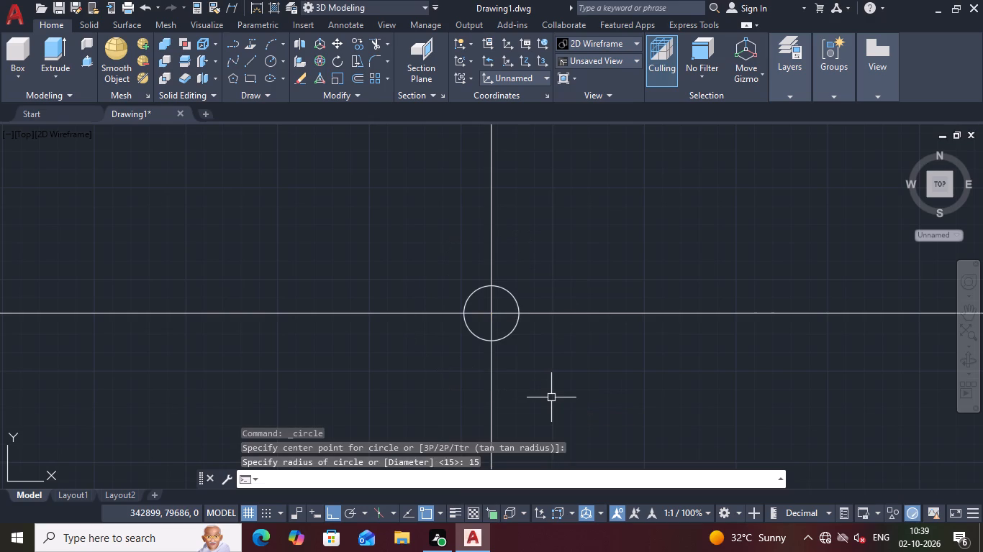
Draw a concentric circle of radius 35 around the radius 15 circle.
key("space")
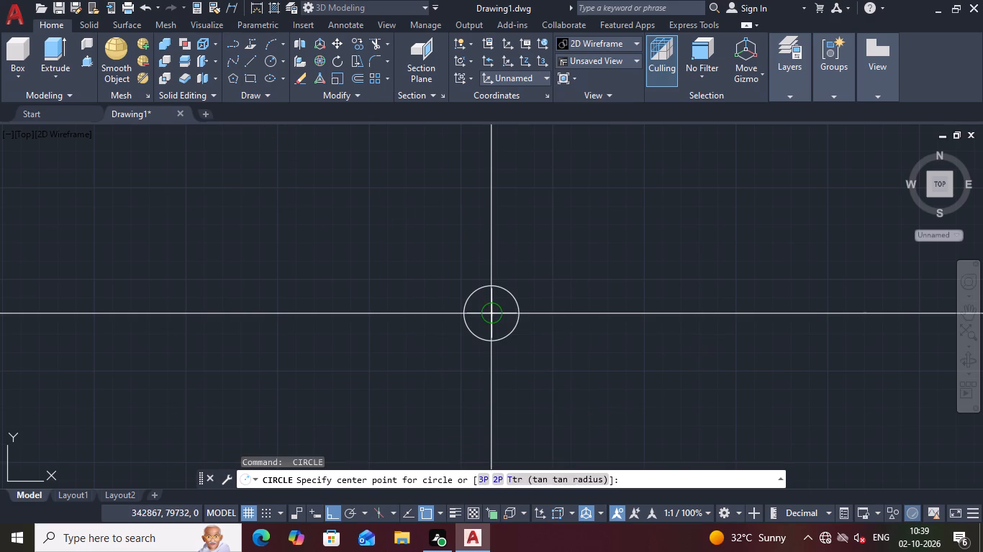
left_click(486, 321)
type("35")
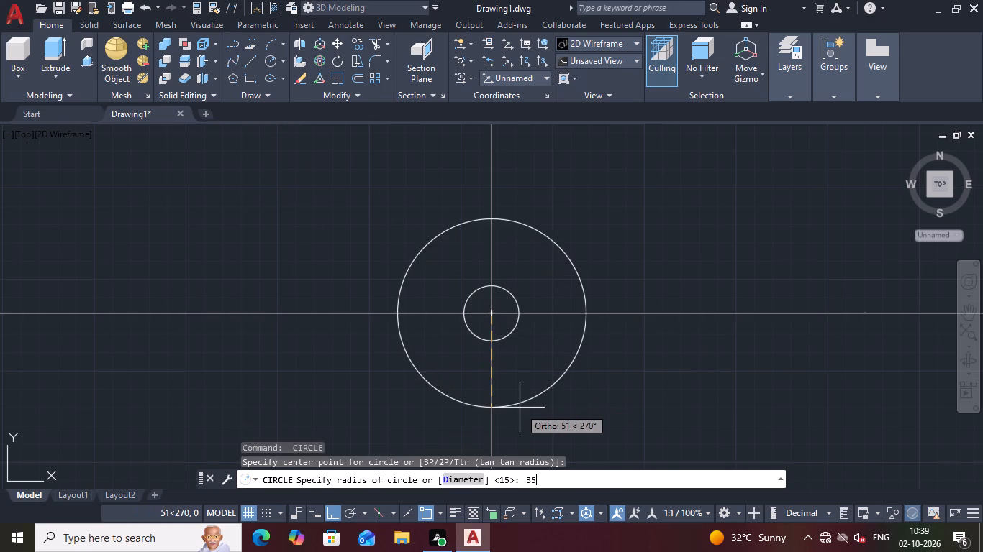
key("Return")
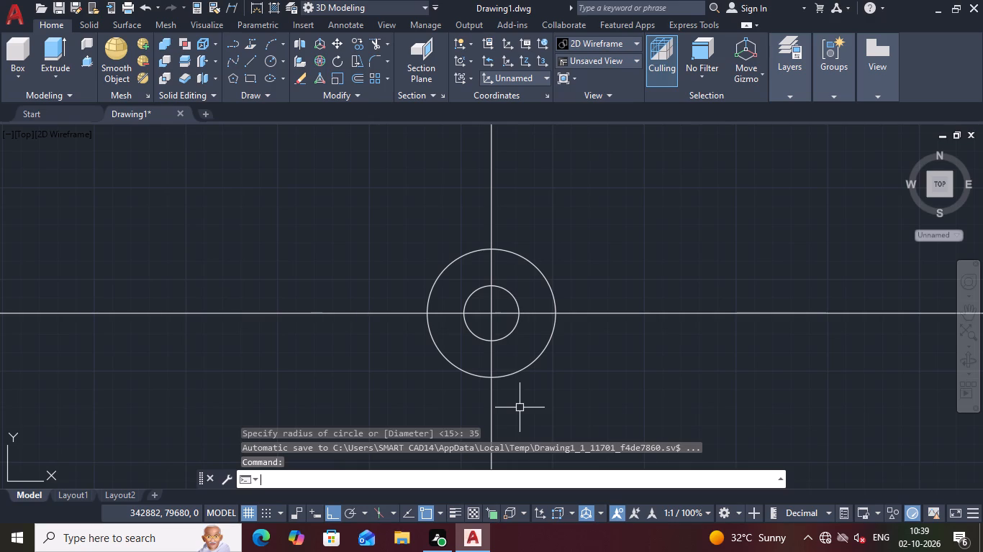
Copy the horizontal construction line, using the common centre of the circles as the base point.
left_click(331, 338)
left_click(320, 300)
right_click(315, 298)
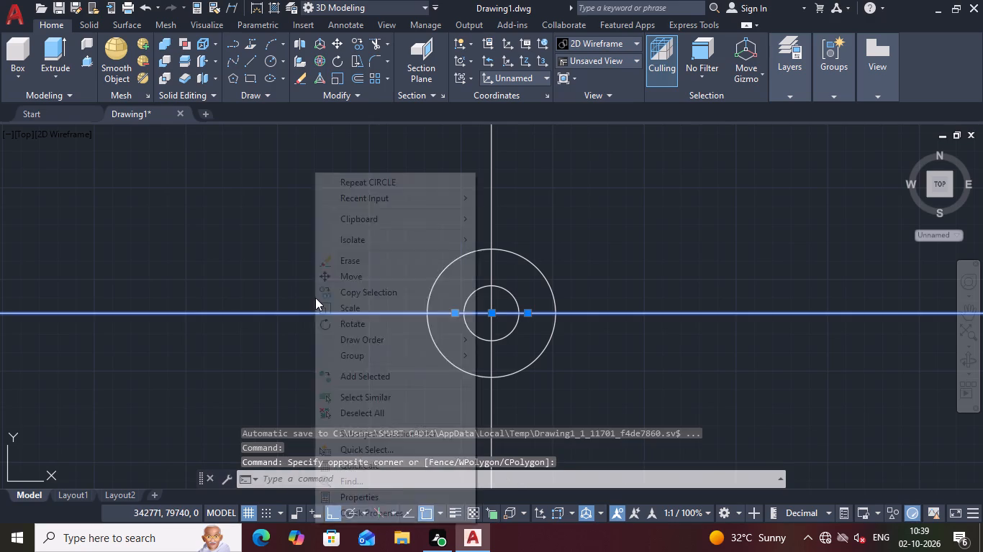
left_click(342, 343)
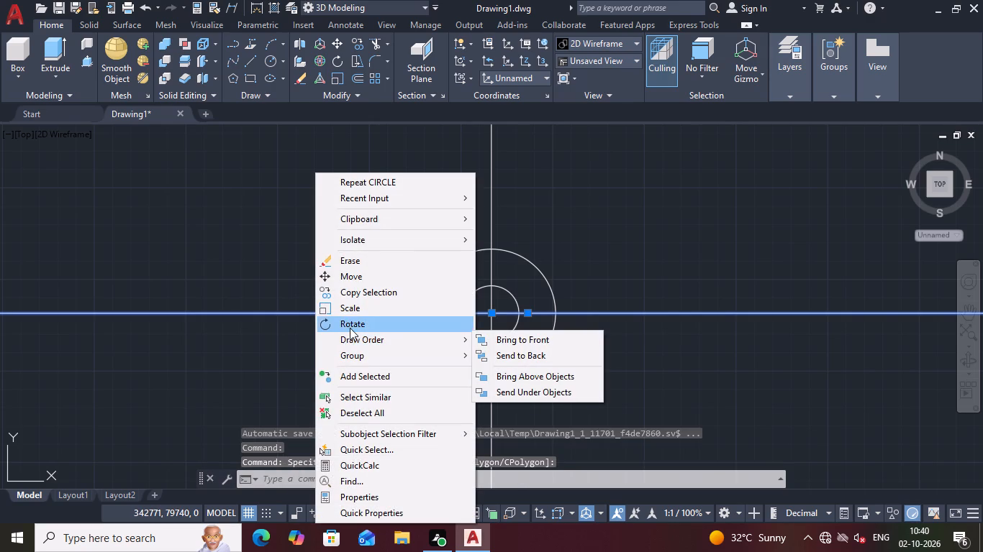
left_click(376, 299)
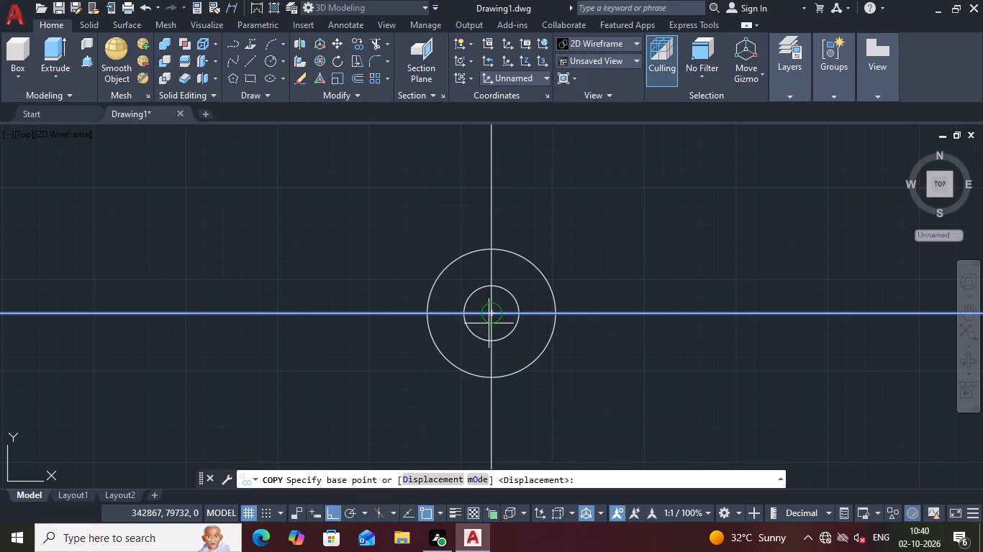
left_click(491, 316)
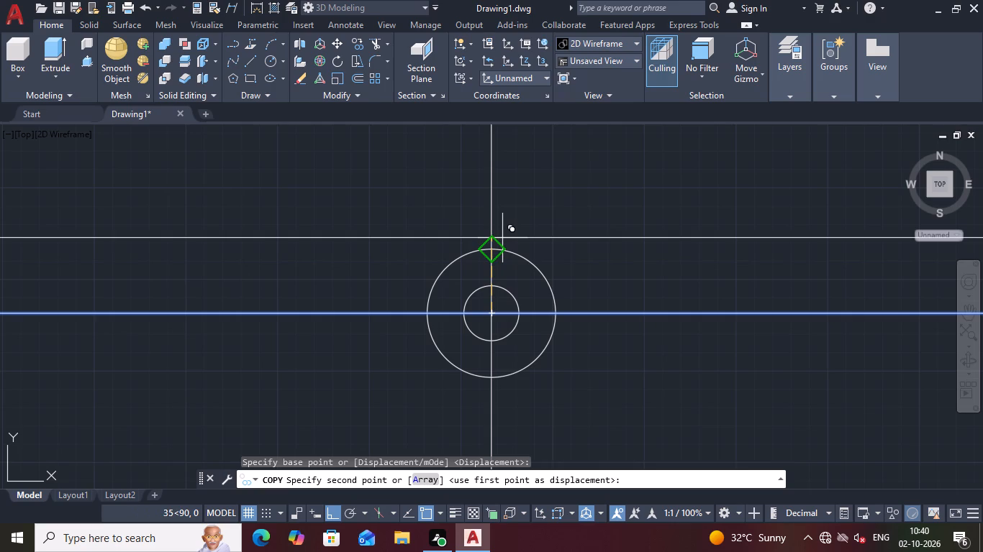
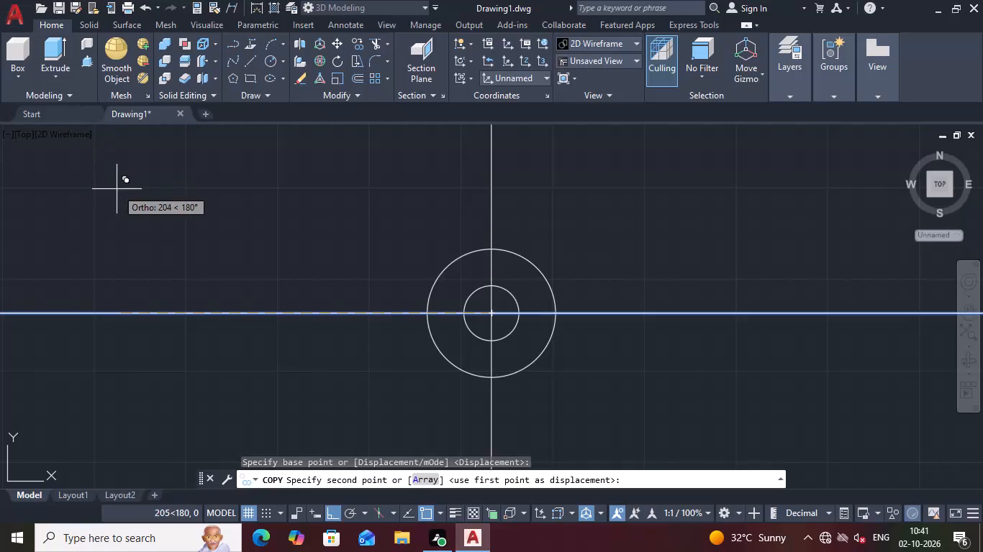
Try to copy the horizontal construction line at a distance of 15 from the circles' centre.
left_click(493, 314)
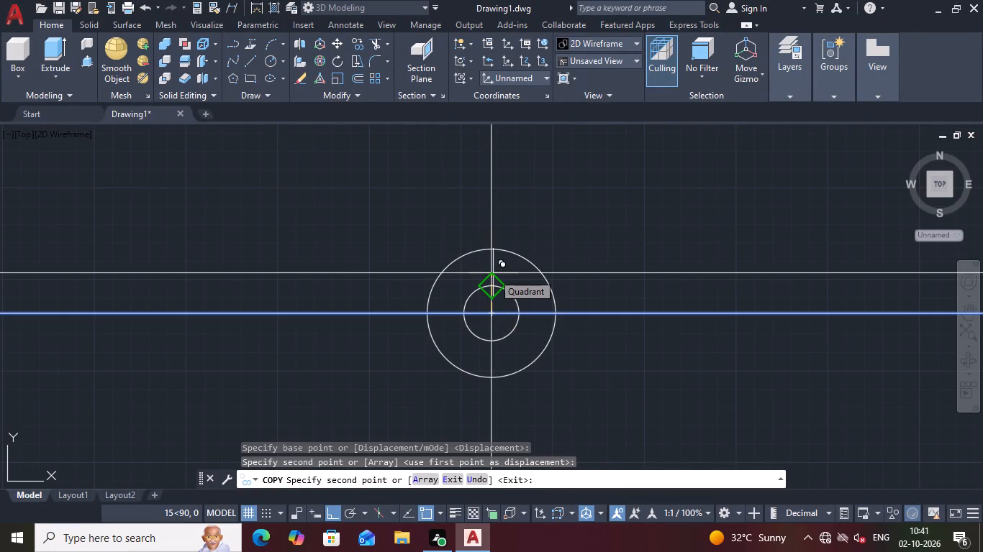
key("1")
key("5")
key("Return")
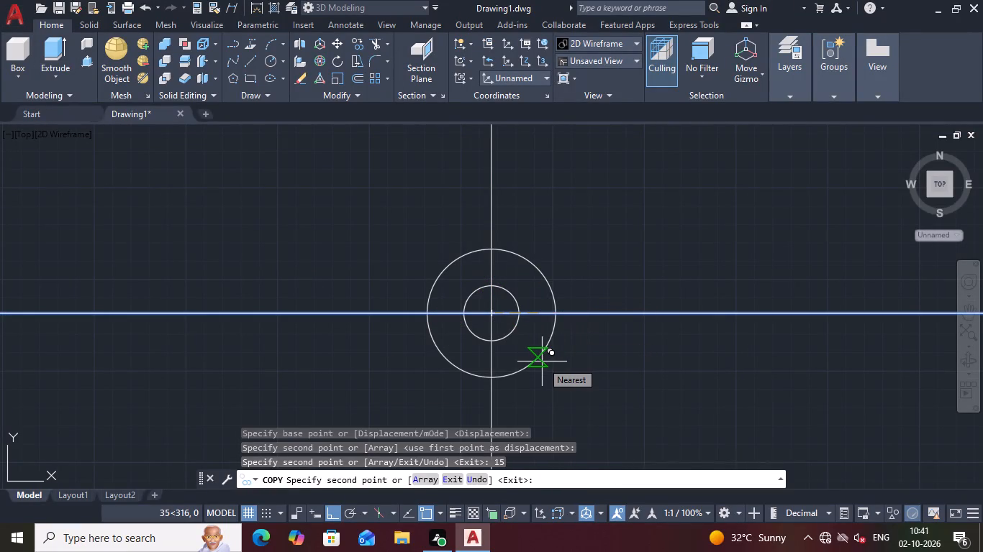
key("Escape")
Copy the horizontal construction line from the circles' centre, 15 above and 15 below it.
scroll(561, 321, "down", 2)
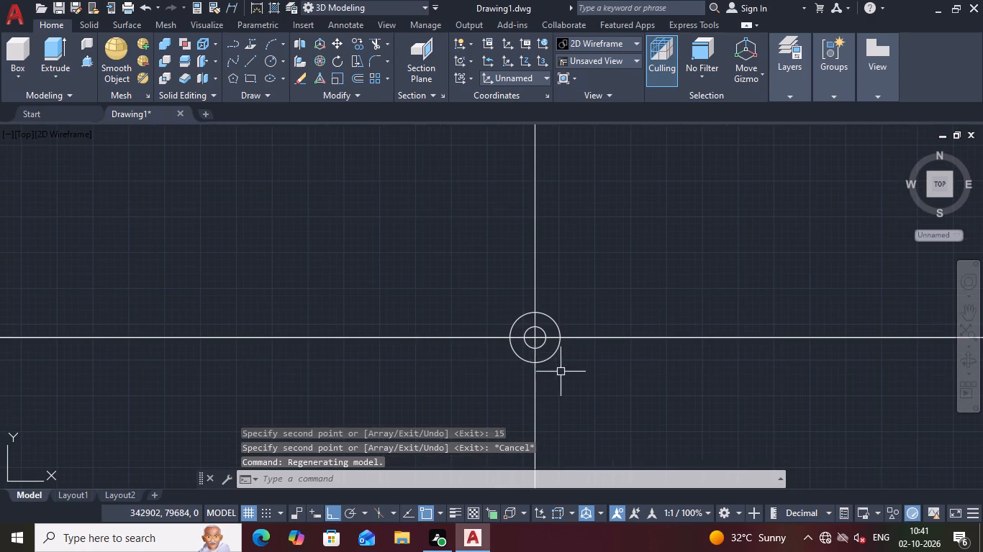
left_click(454, 364)
left_click(420, 301)
right_click(420, 300)
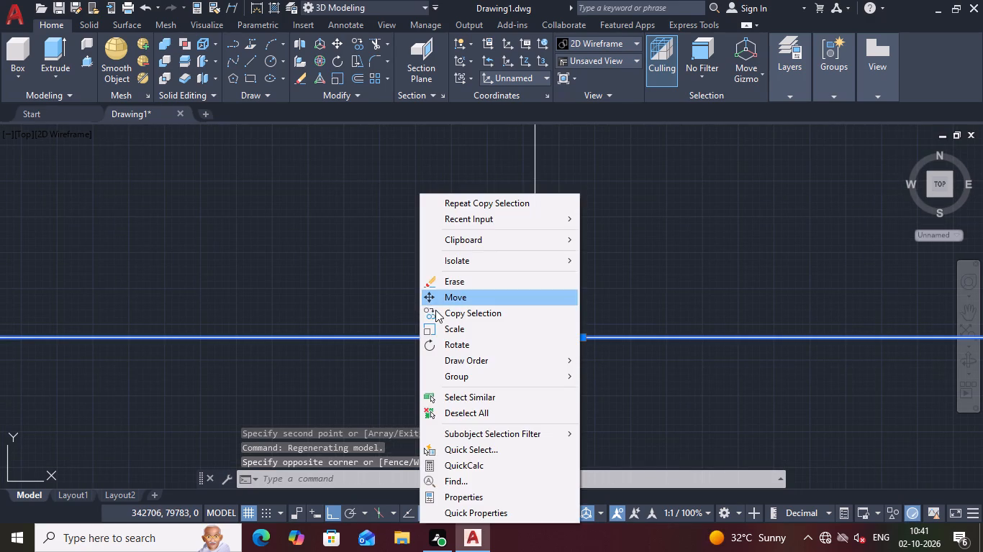
left_click(435, 310)
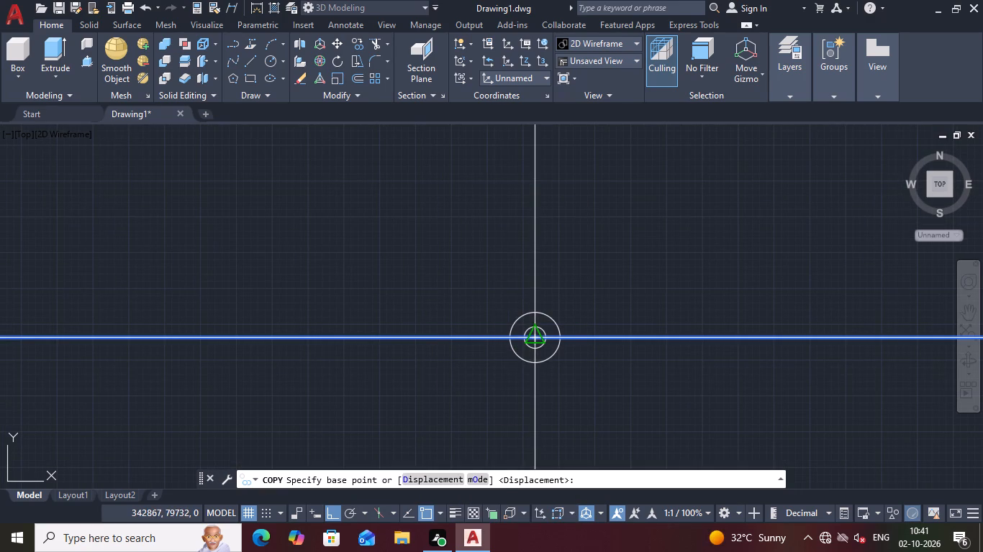
left_click(538, 336)
type("15")
key("Return")
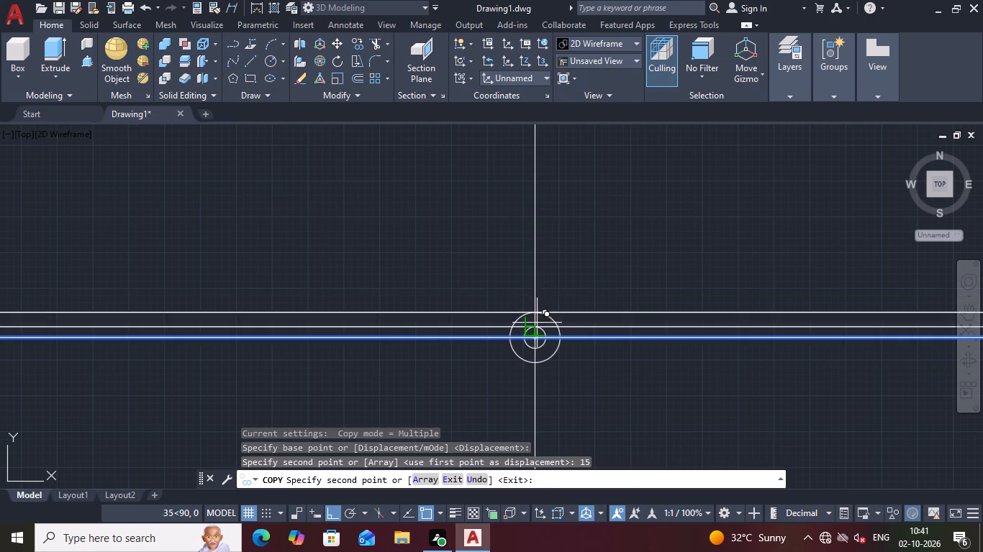
type("15")
key("Return")
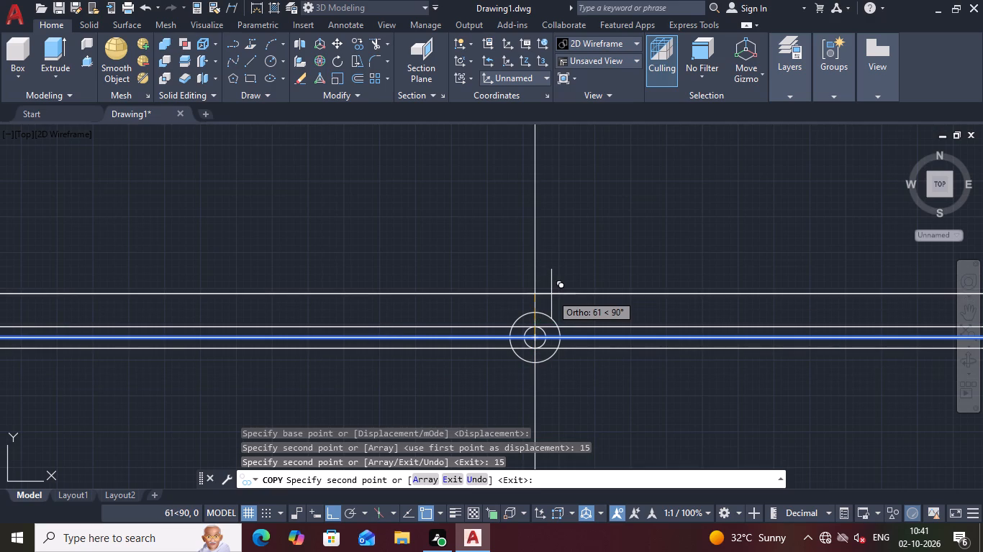
Add two more copies of the horizontal line, 35 above and 35 below the circles' centre.
type("35")
key("Return")
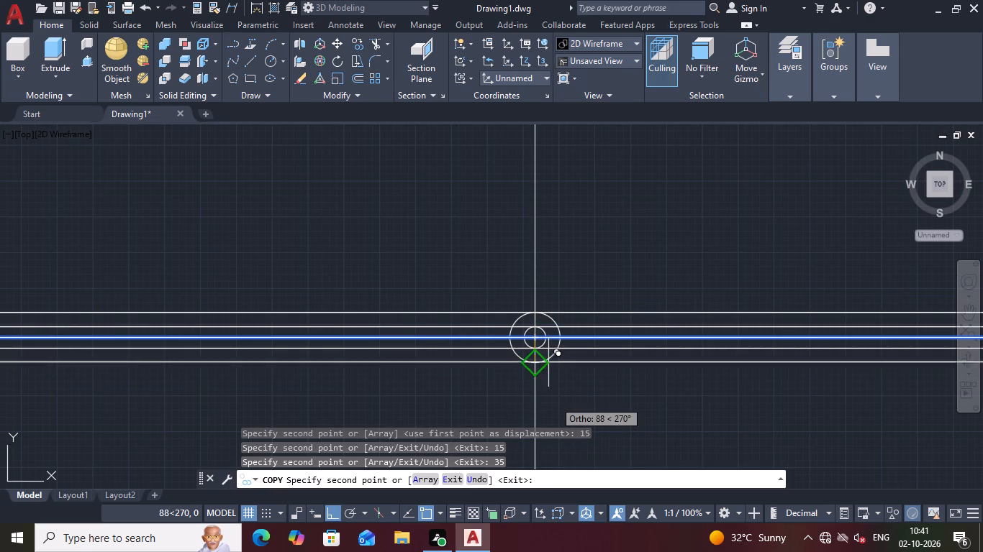
type("35")
key("Return")
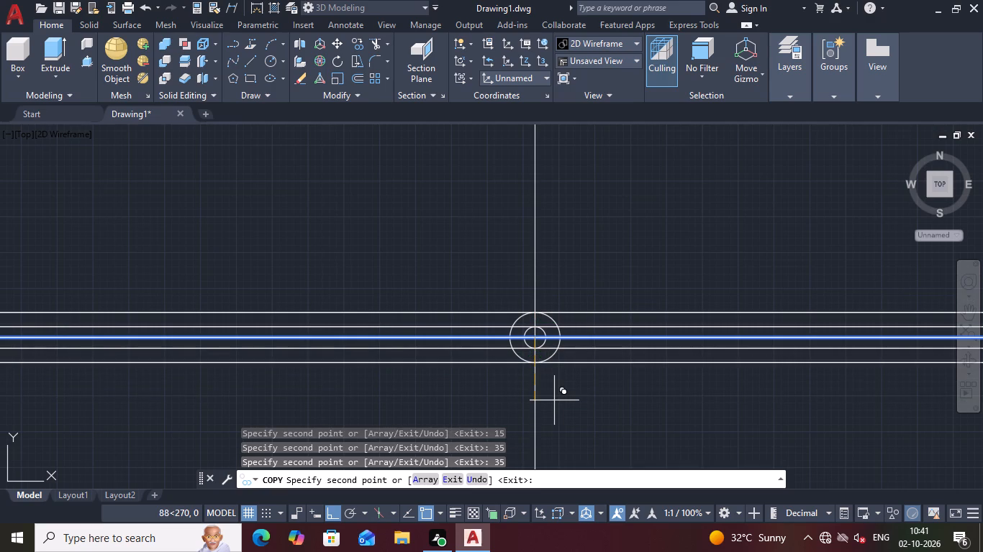
key("Escape")
Copy the vertical construction line 55 to the left of the circles' centre.
scroll(523, 344, "up", 1)
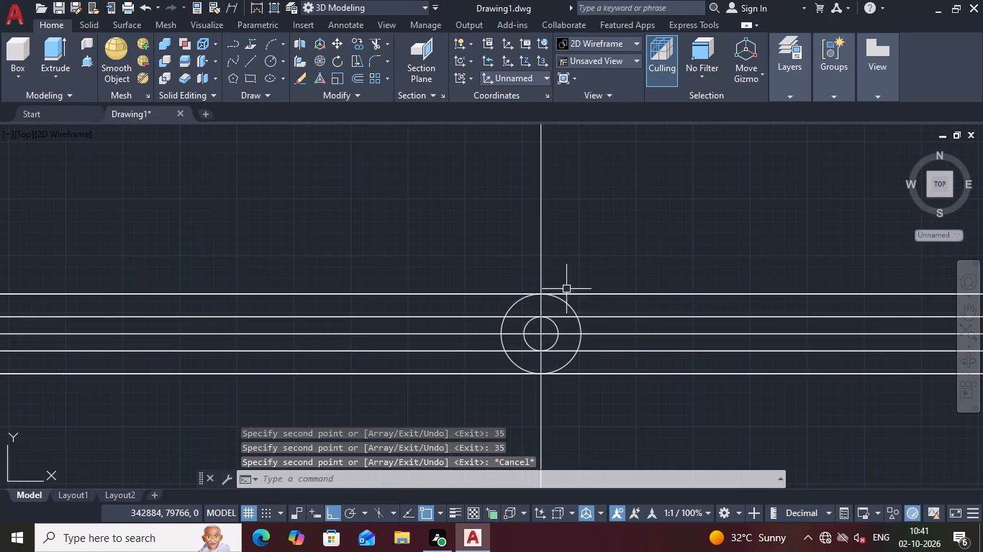
left_click(582, 211)
left_click(510, 218)
right_click(510, 218)
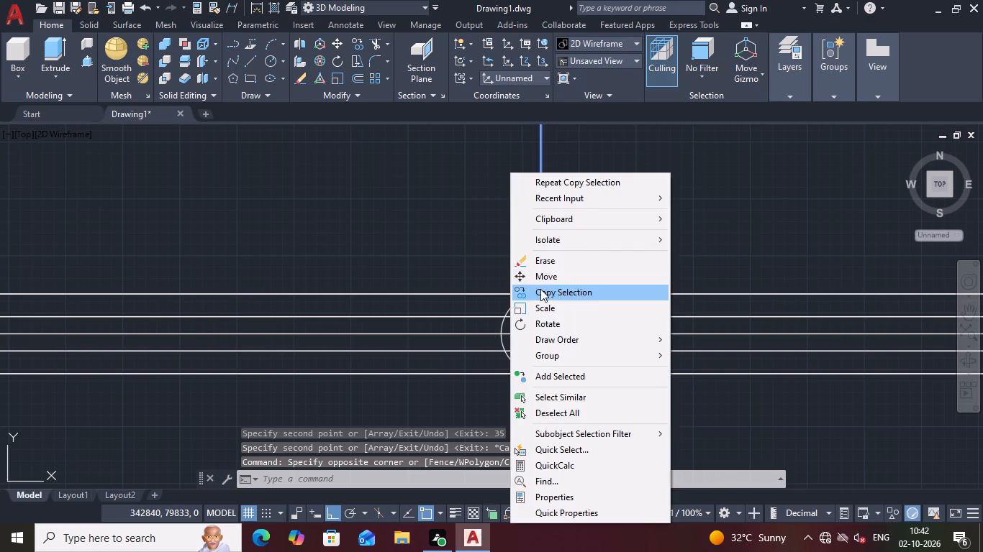
left_click(540, 289)
left_click(545, 338)
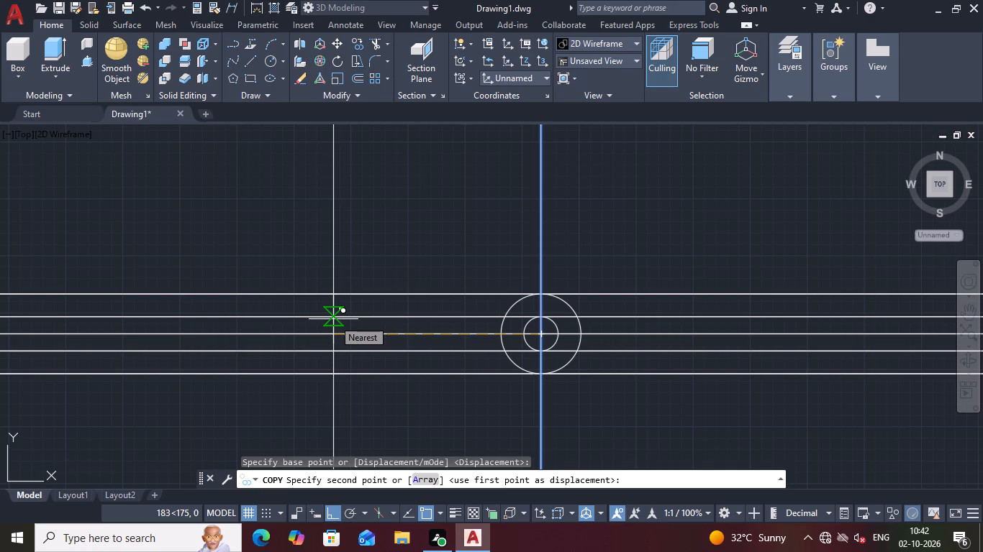
type("55")
key("Return")
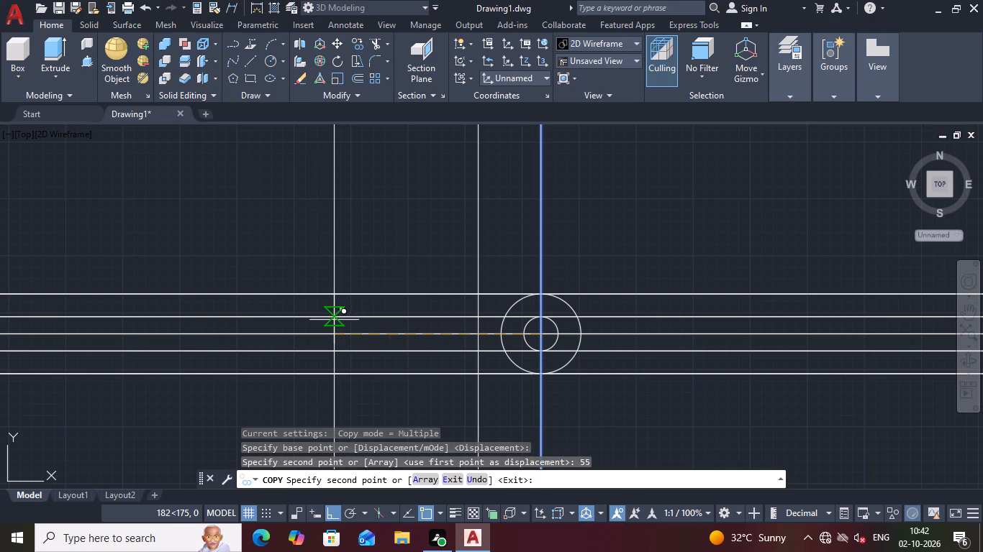
key("Escape")
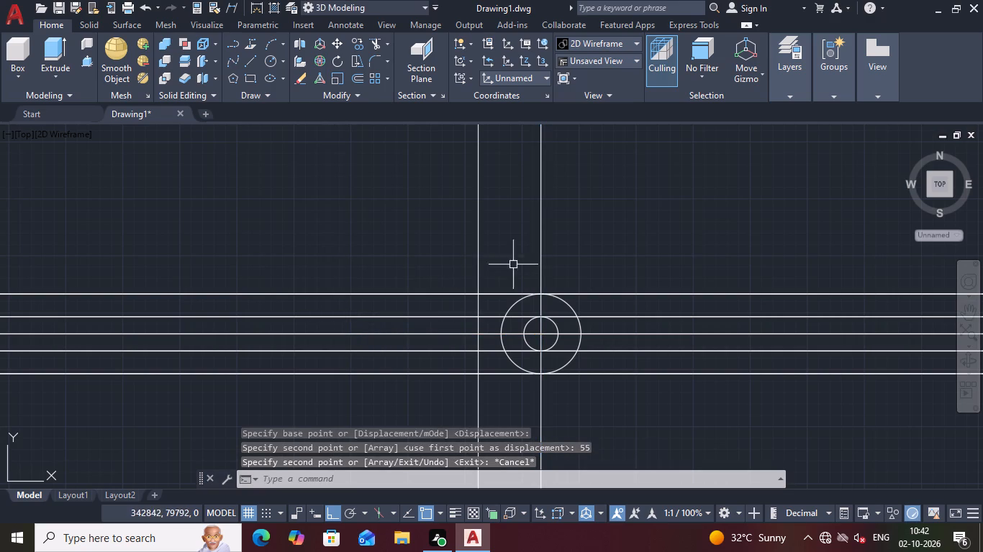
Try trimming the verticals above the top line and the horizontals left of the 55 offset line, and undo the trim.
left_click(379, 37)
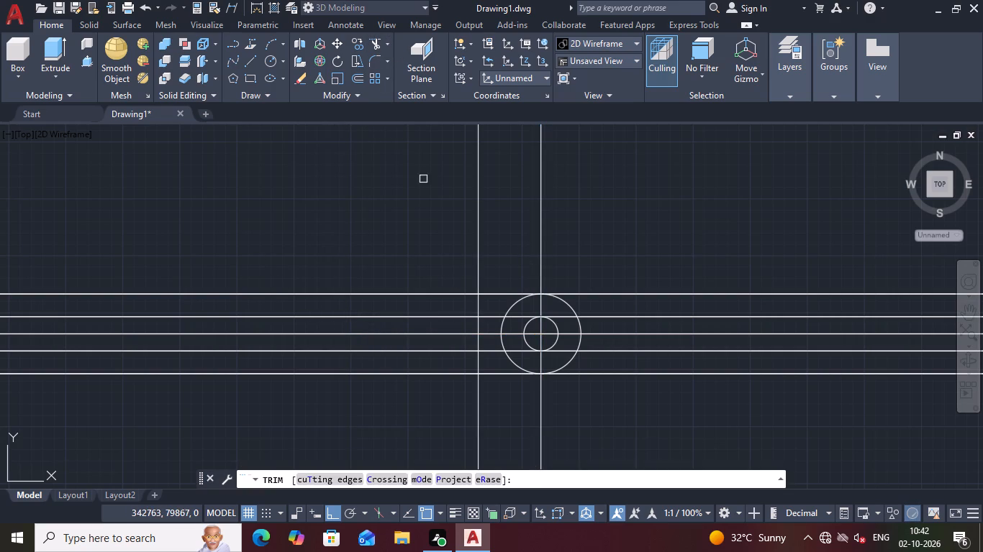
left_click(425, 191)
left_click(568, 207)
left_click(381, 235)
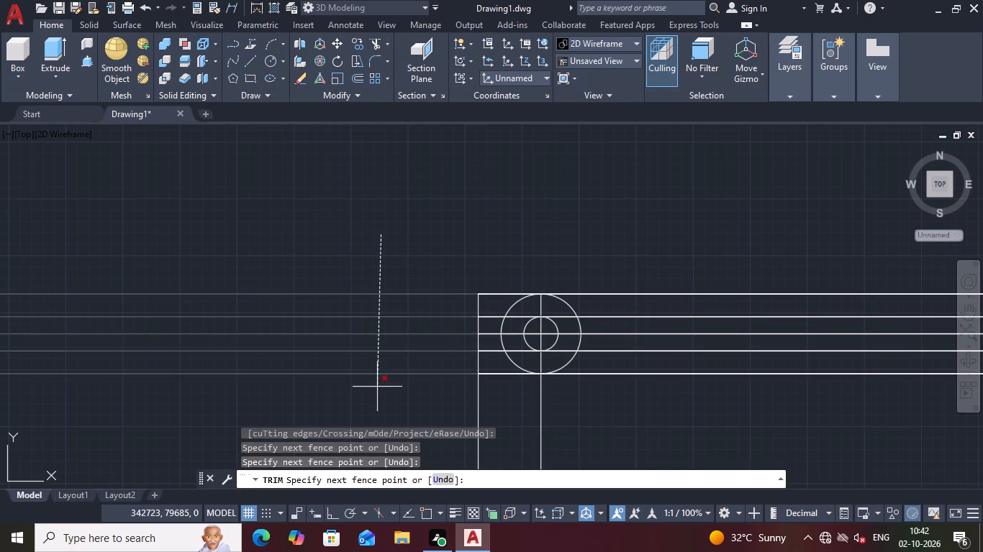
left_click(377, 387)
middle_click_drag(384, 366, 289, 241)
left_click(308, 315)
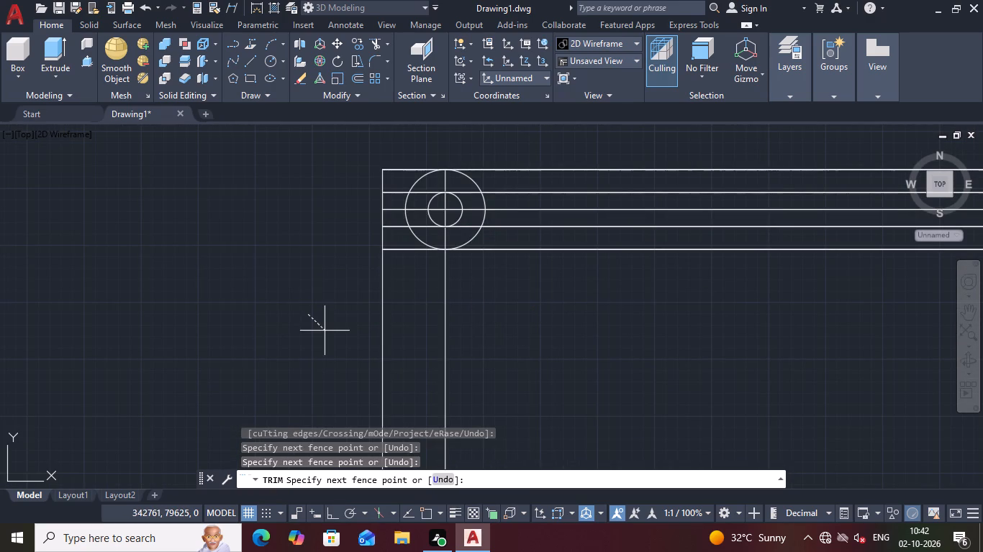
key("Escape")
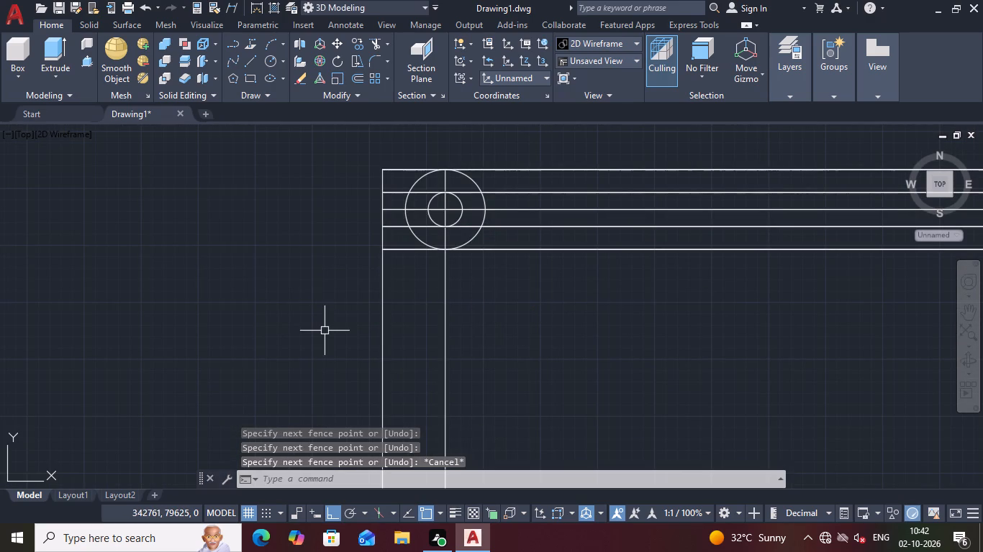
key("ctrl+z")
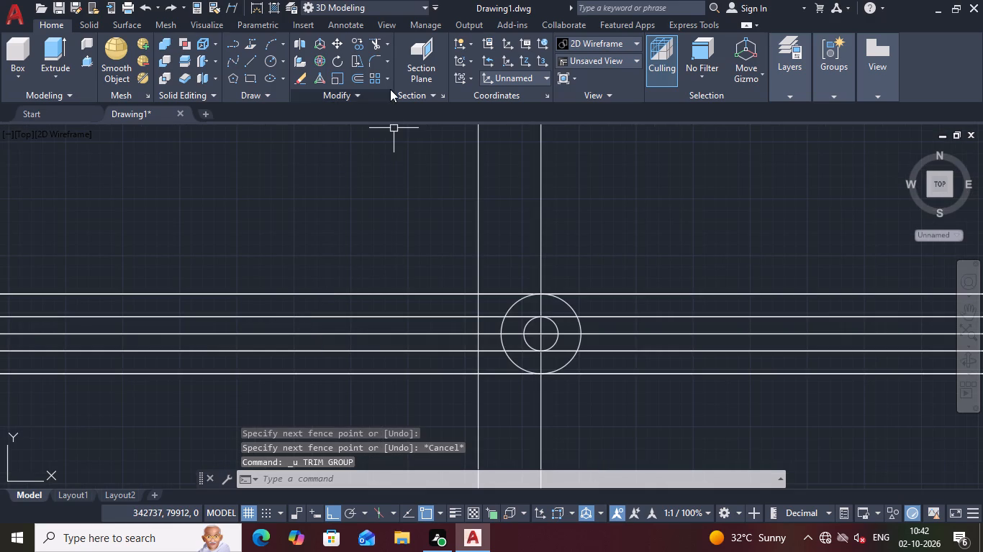
Trim the left vertical line above and below the outer horizontals, and all horizontal lines extending to its left.
left_click(376, 40)
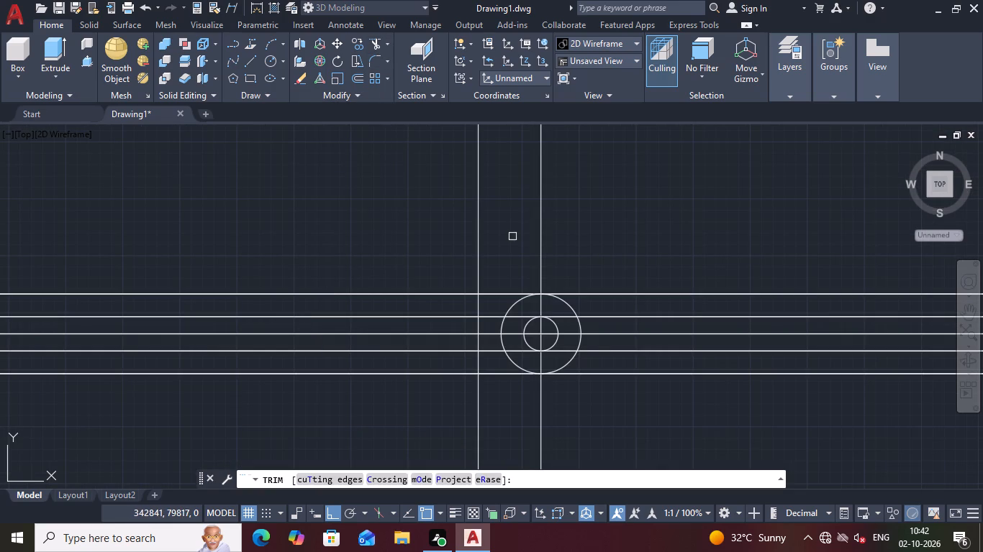
left_click(512, 236)
double_click(425, 226)
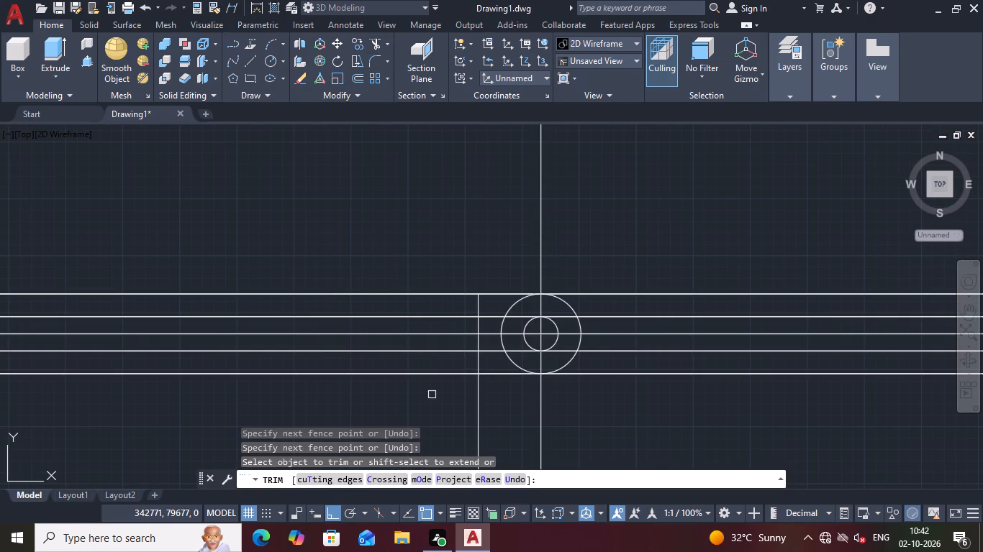
left_click(409, 239)
left_click(417, 403)
middle_click_drag(425, 400, 422, 392)
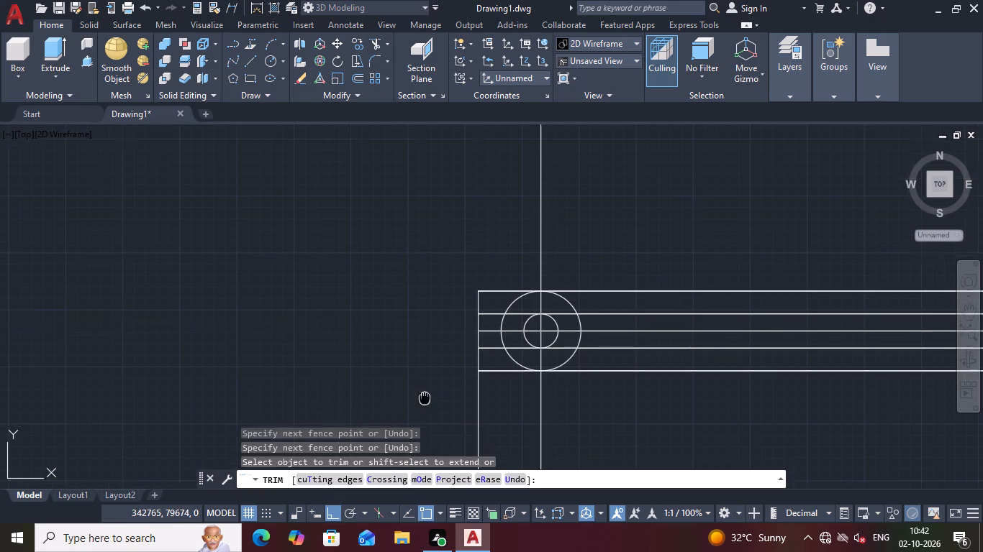
middle_click_drag(422, 392, 368, 328)
left_click(368, 328)
left_click(442, 346)
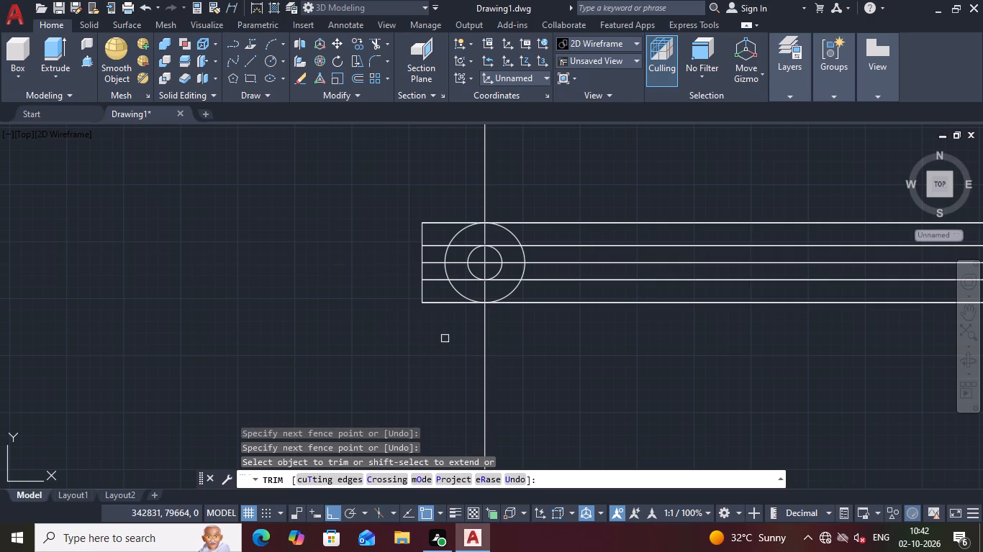
middle_click_drag(445, 337, 351, 385)
scroll(417, 211, "up", 2)
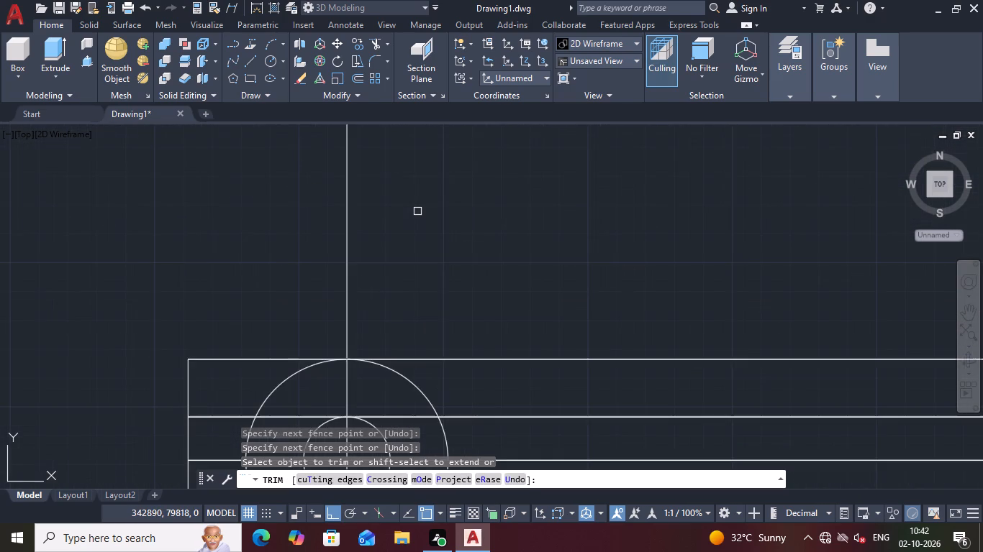
scroll(417, 211, "down", 2)
key("space")
Copy the central vertical construction line 70 to the right of the circles' centre.
left_click(419, 212)
left_click(360, 178)
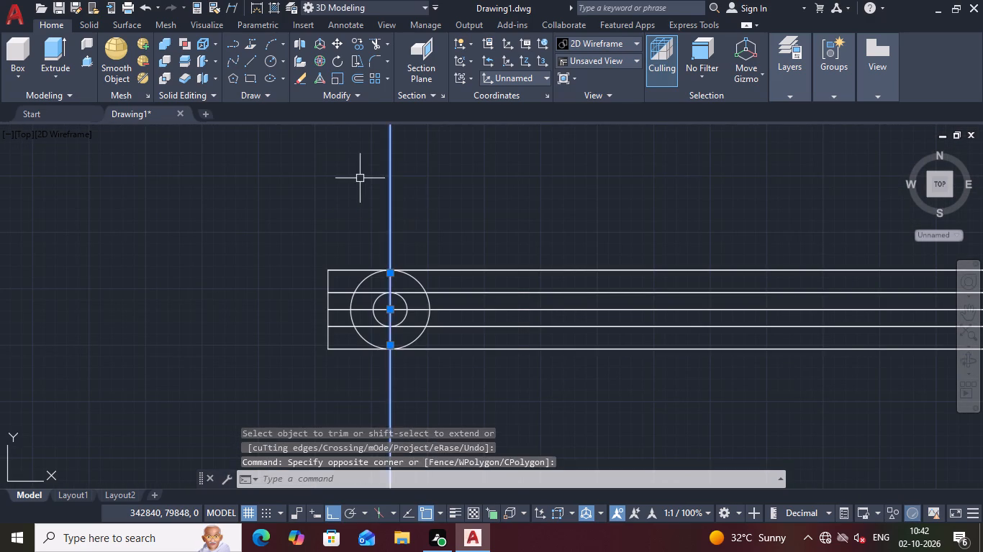
right_click(358, 178)
left_click(414, 290)
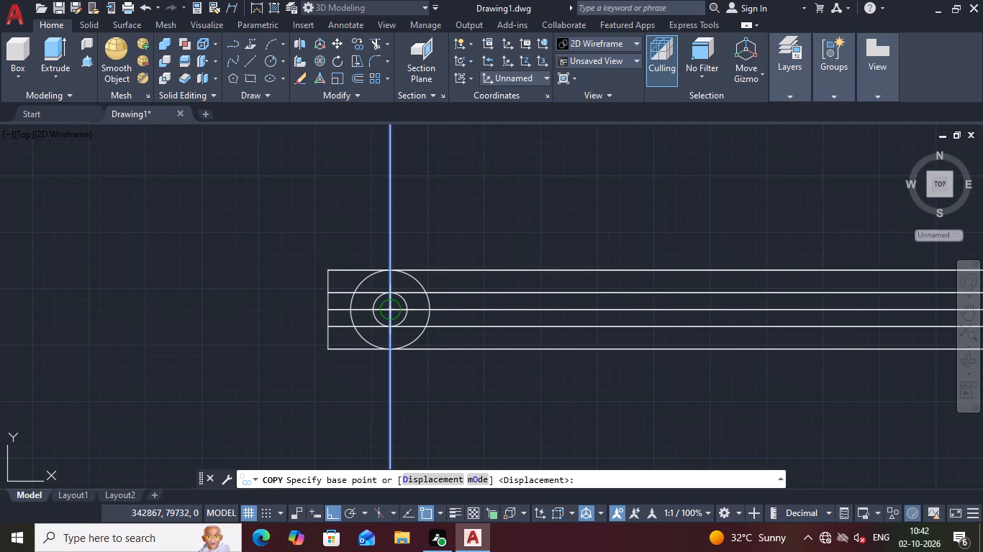
left_click(390, 302)
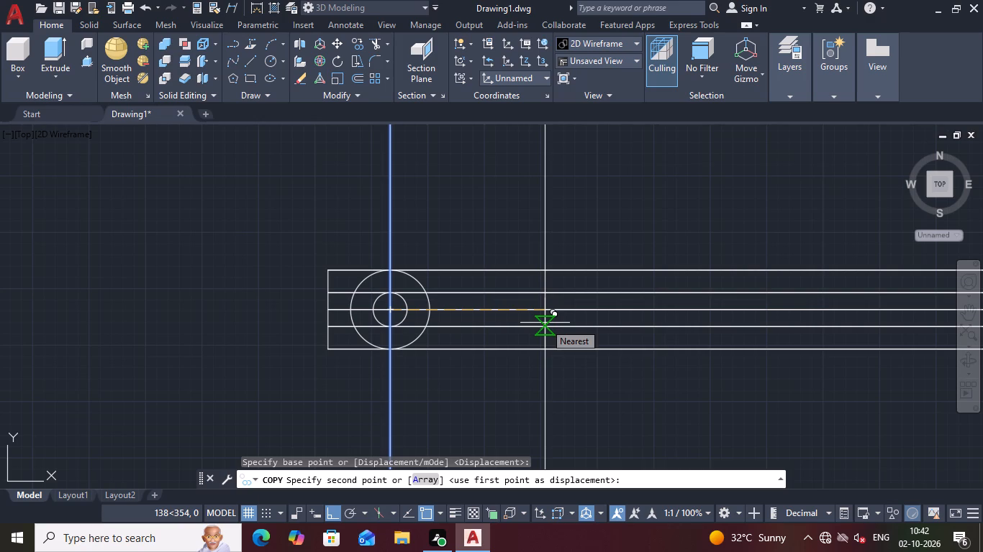
key("7")
key("0")
key("Return")
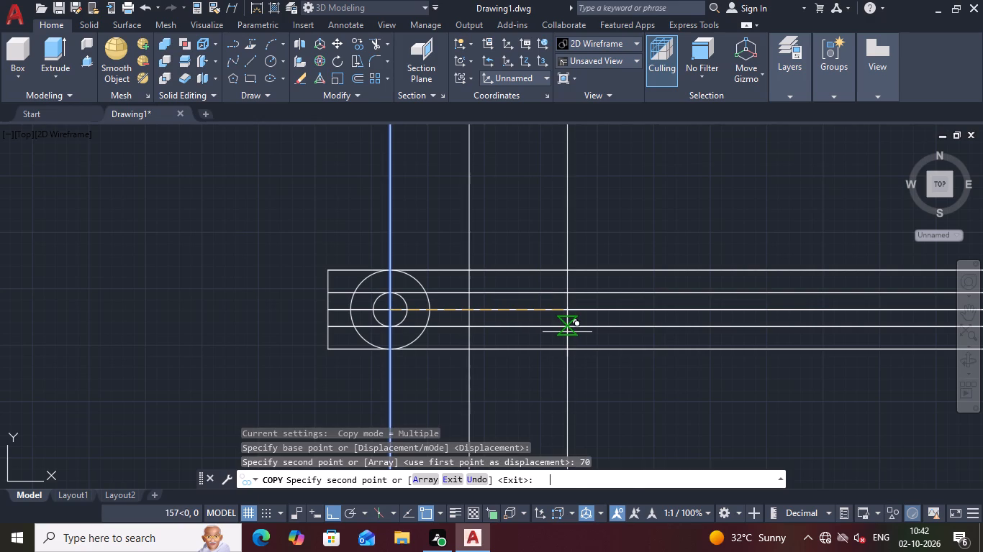
key("Escape")
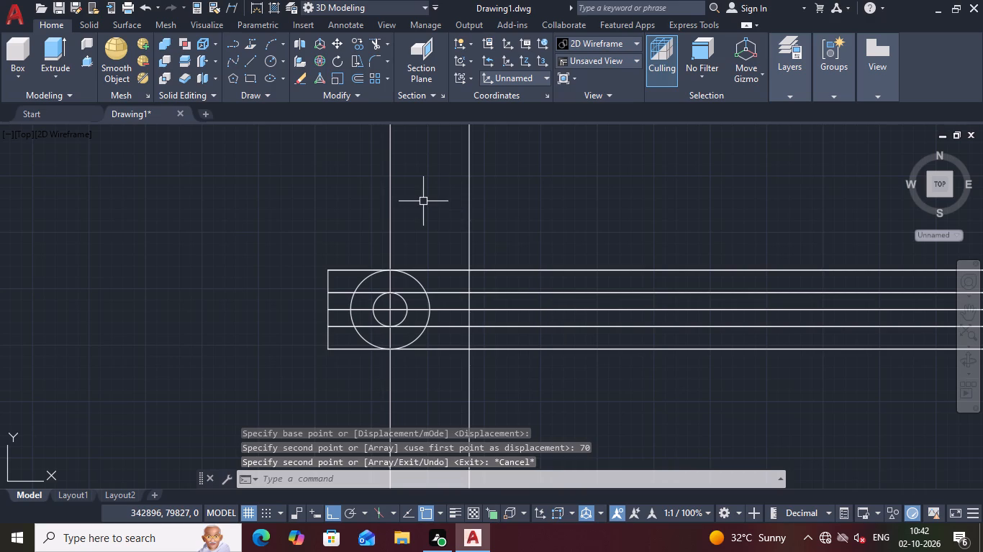
Trim the central and right verticals beyond the outer horizontals, and all horizontal lines right of the 70 offset line.
left_click(373, 41)
left_click(350, 201)
left_click(527, 226)
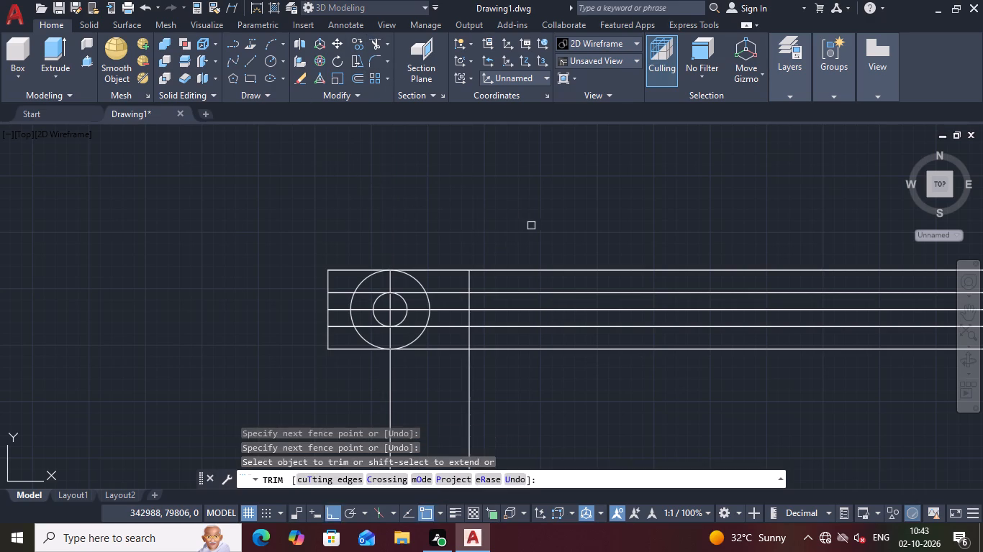
left_click(543, 224)
left_click(582, 401)
middle_click_drag(583, 397, 612, 344)
left_click(611, 344)
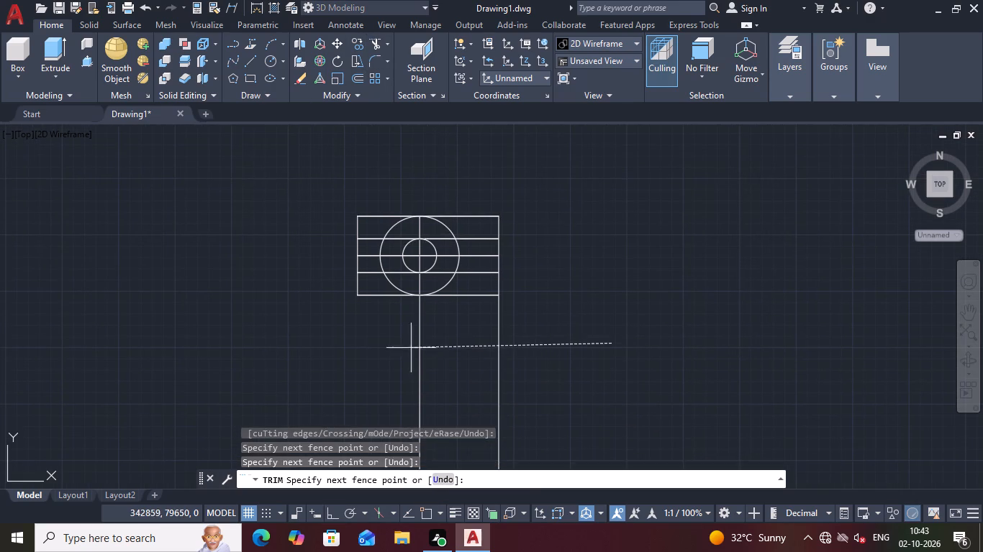
left_click(376, 347)
key("space")
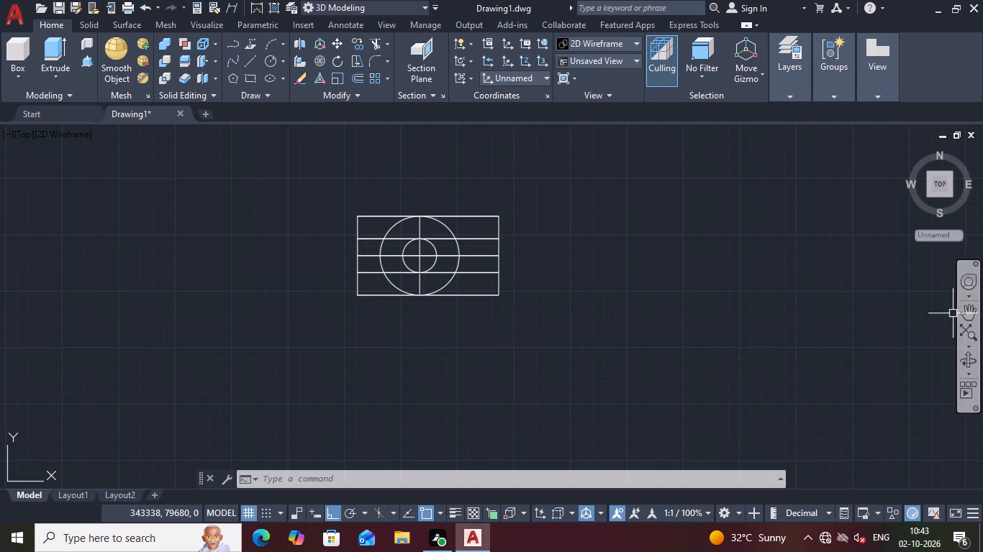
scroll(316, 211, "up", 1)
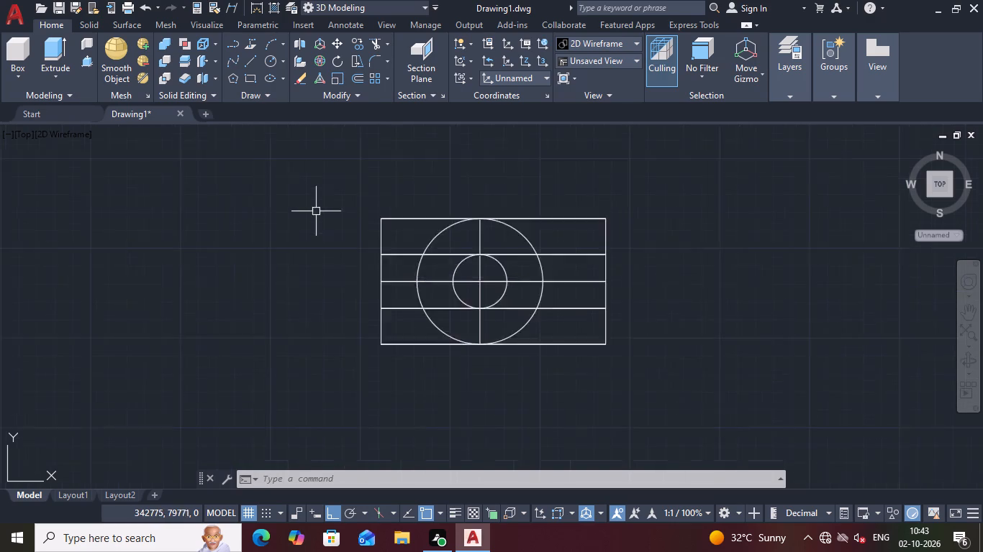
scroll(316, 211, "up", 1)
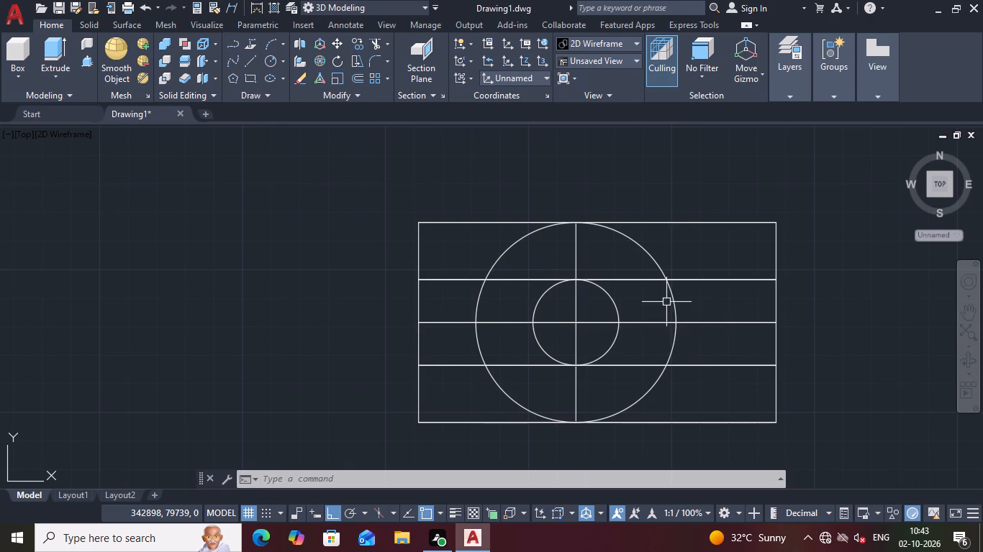
Trim the outer circle's upper-left arc, the top line right of the centre, and the right vertical above the upper inner horizontal.
left_click(372, 41)
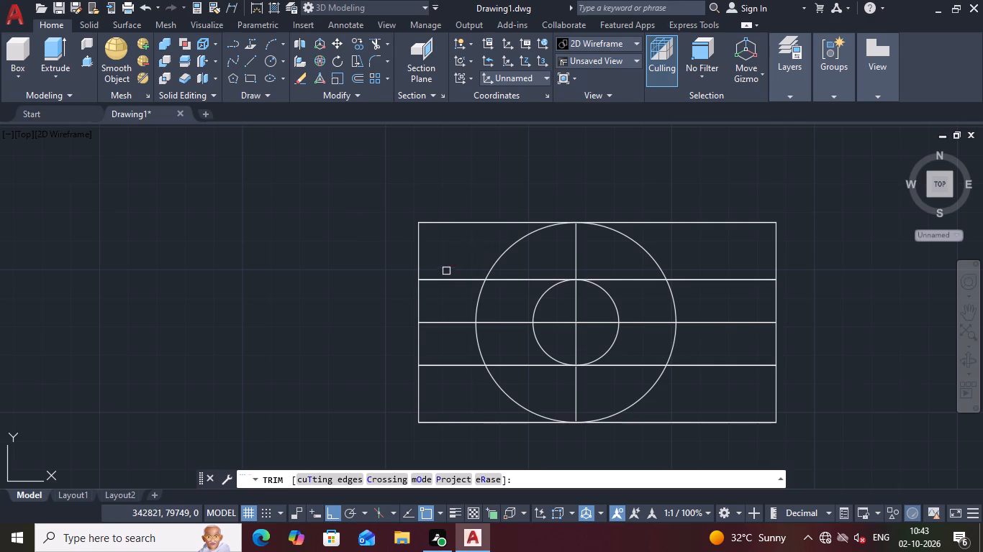
left_click(507, 246)
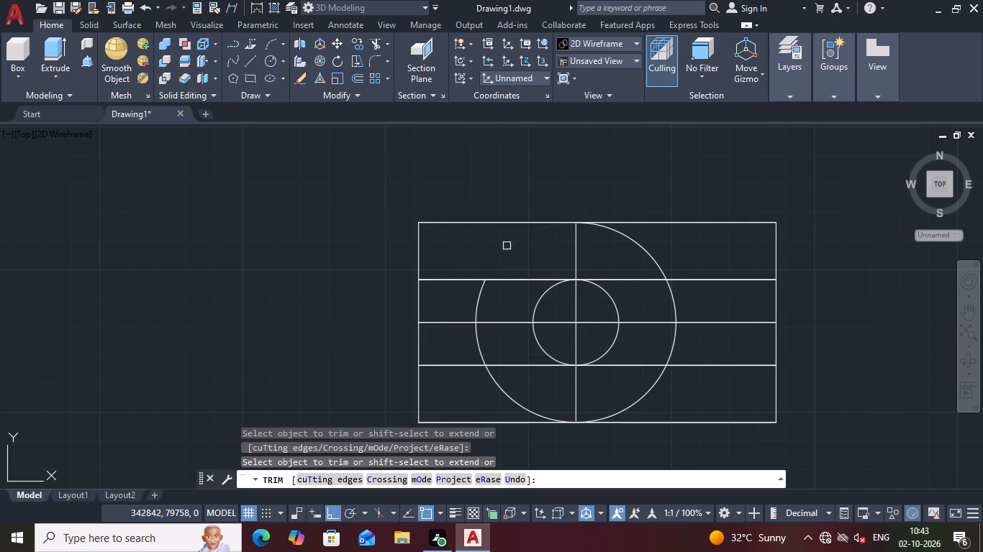
left_click(671, 221)
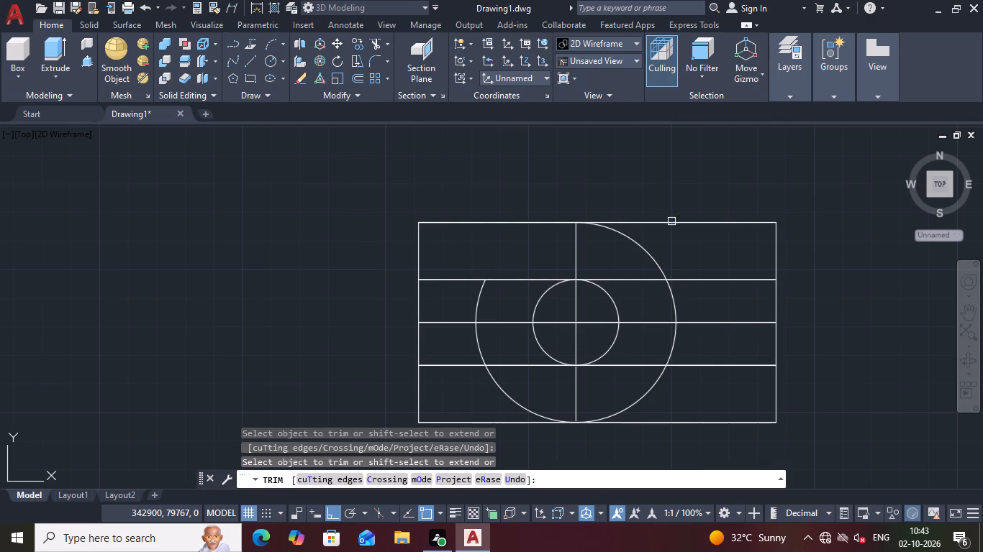
left_click(722, 221)
left_click(730, 221)
left_click(776, 259)
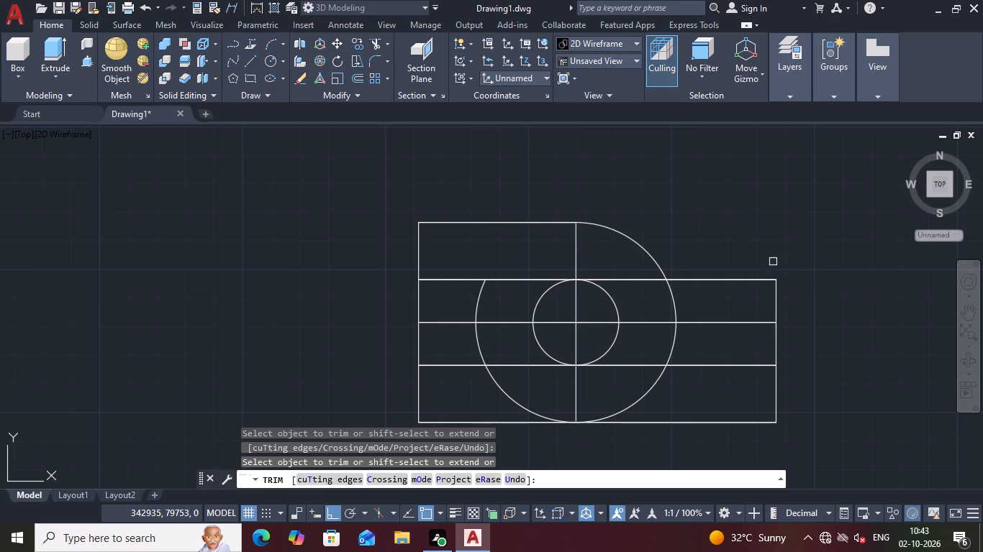
Trim the left vertical and outer circle's left arc between the inner horizontals, and the centre line left of the inner circle.
left_click(447, 321)
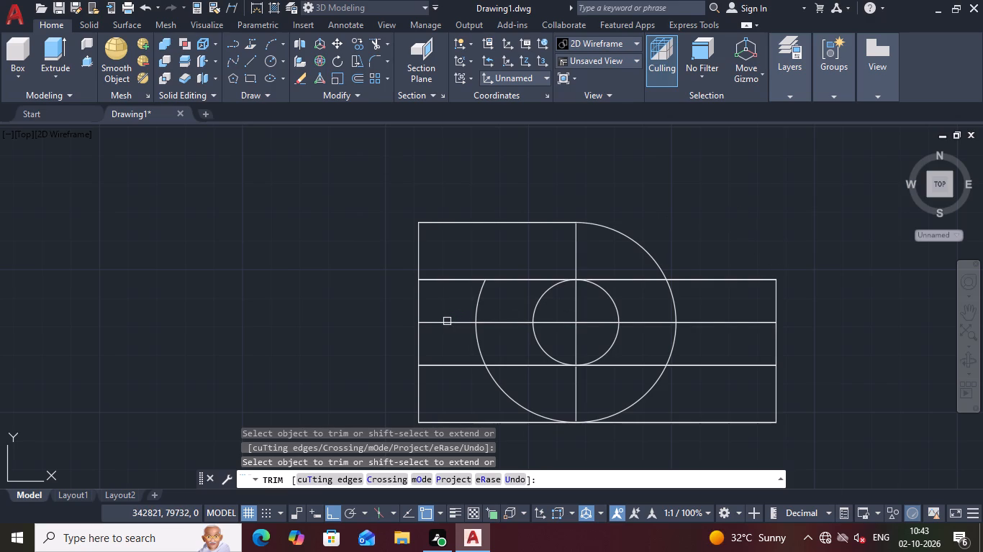
left_click(447, 321)
left_click(450, 320)
left_click(418, 326)
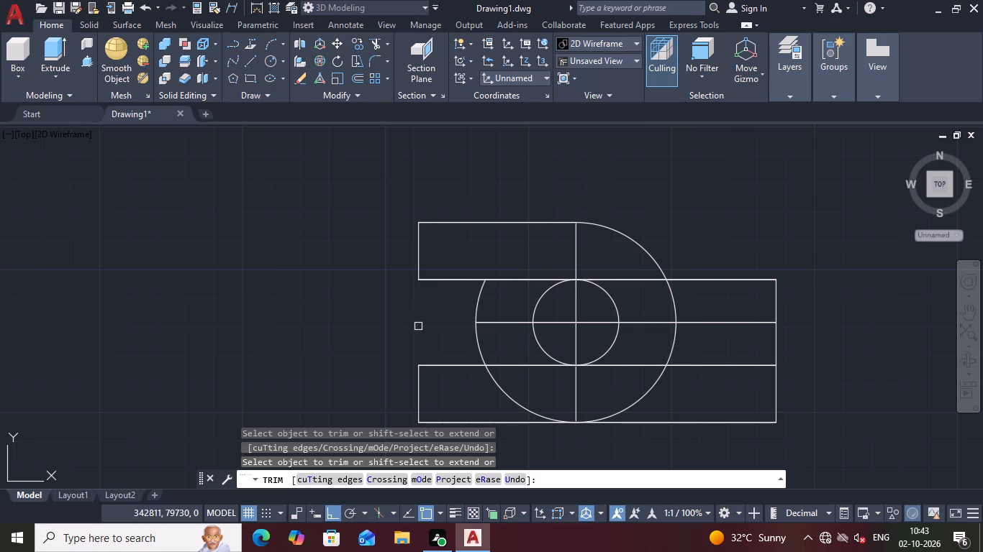
left_click(476, 295)
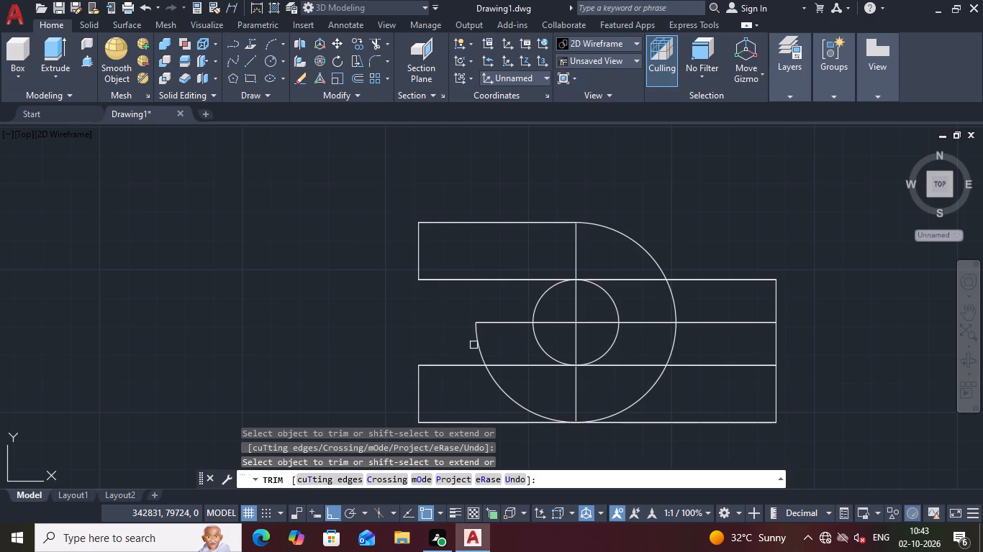
left_click(477, 348)
left_click(492, 319)
left_click(496, 324)
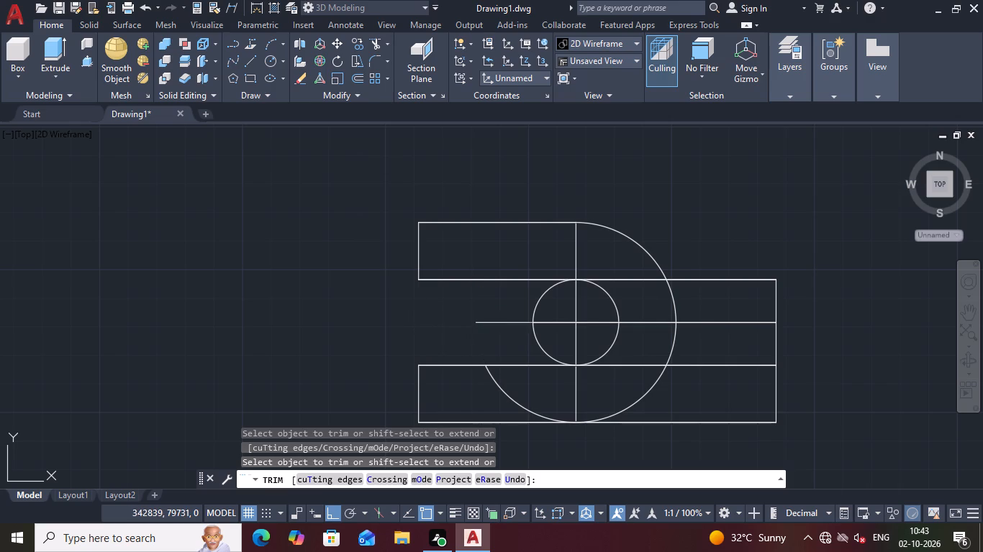
left_click(510, 323)
Trim the inner circle's left half, the centre line piece inside it, and the outer circle's lower-left arc.
left_click(535, 306)
left_click(534, 337)
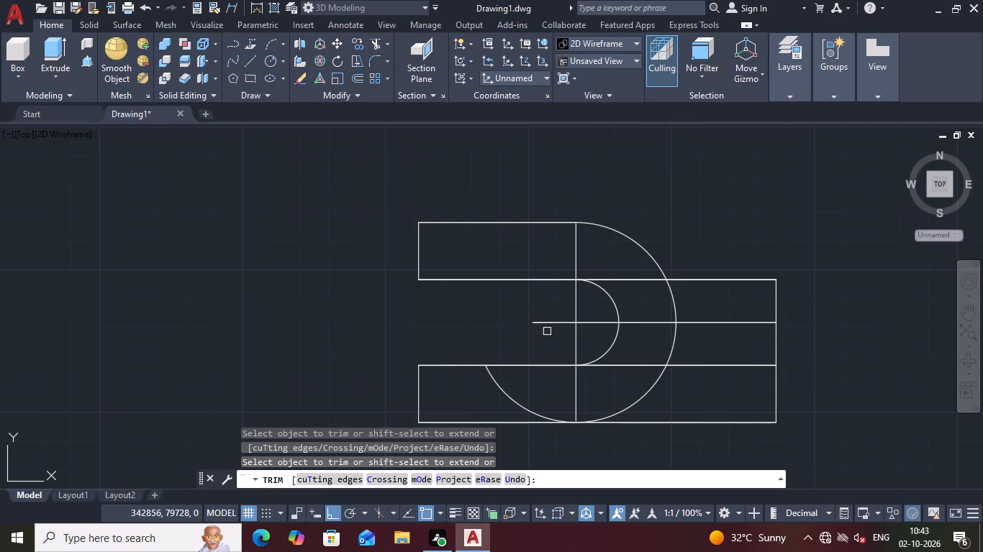
left_click(550, 326)
left_click(551, 324)
left_click(551, 324)
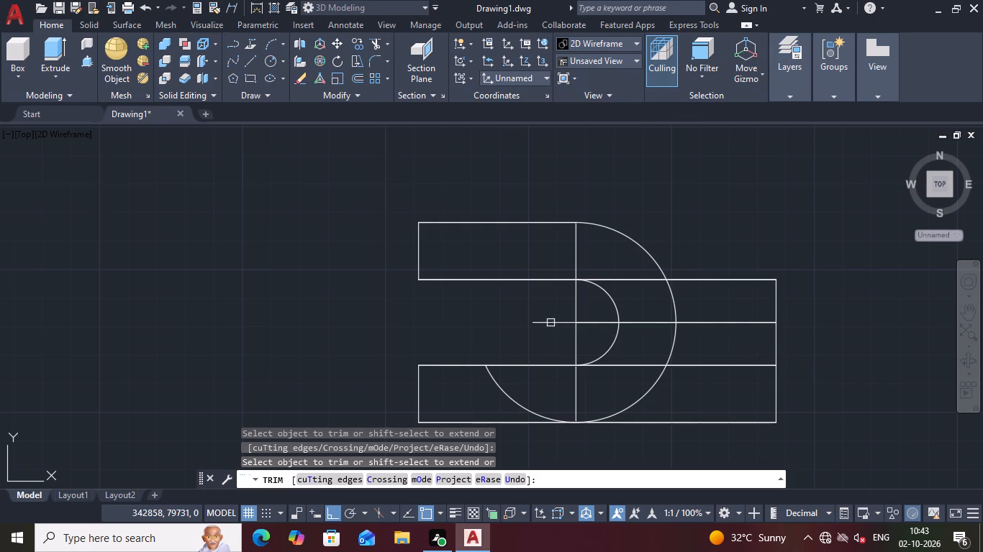
left_click(551, 321)
left_click(507, 395)
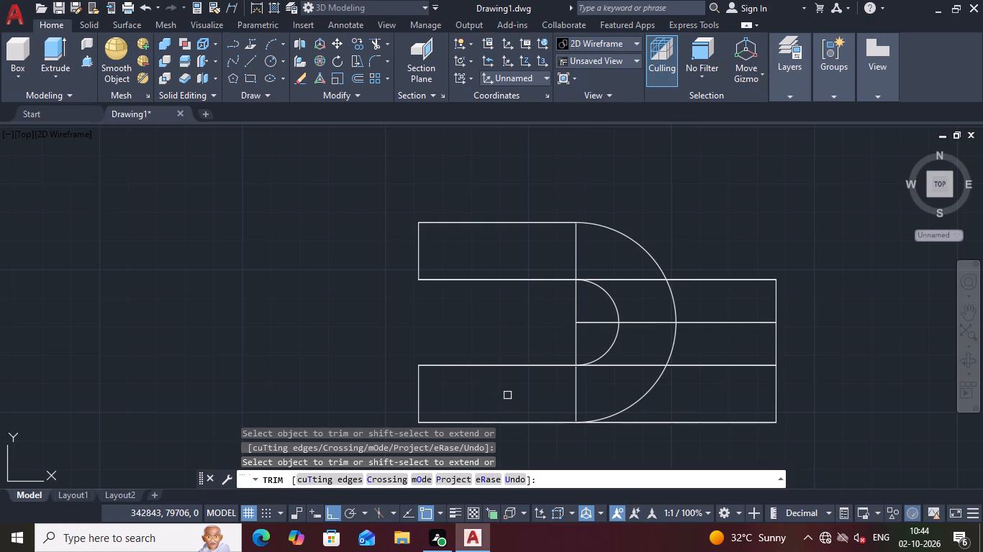
Trim away every segment of the central vertical line through the circles' centre.
left_click(576, 397)
left_click(576, 353)
left_click(575, 304)
left_click(575, 263)
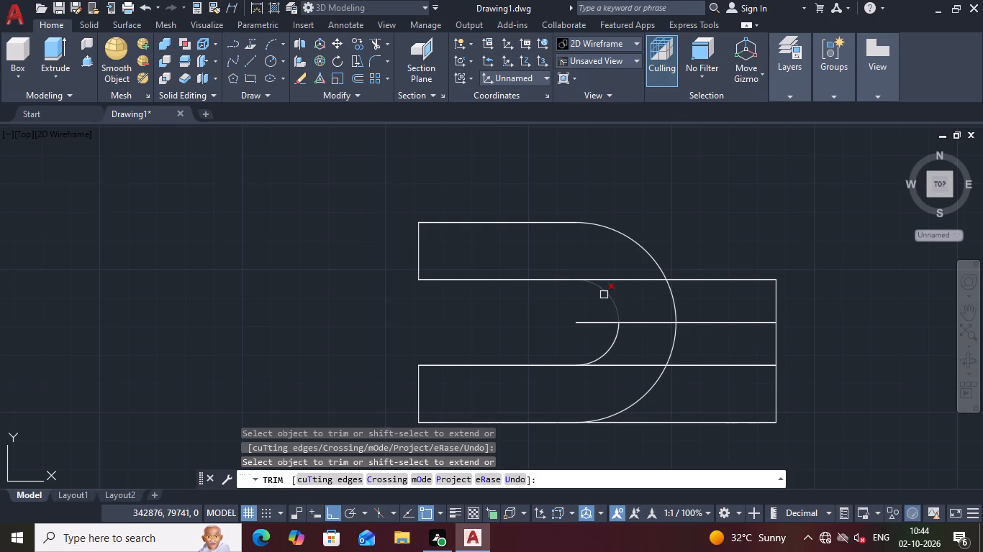
Trim both inner horizontals from the centre to the outer arc, and the centre line between the inner and outer arcs.
left_click(610, 282)
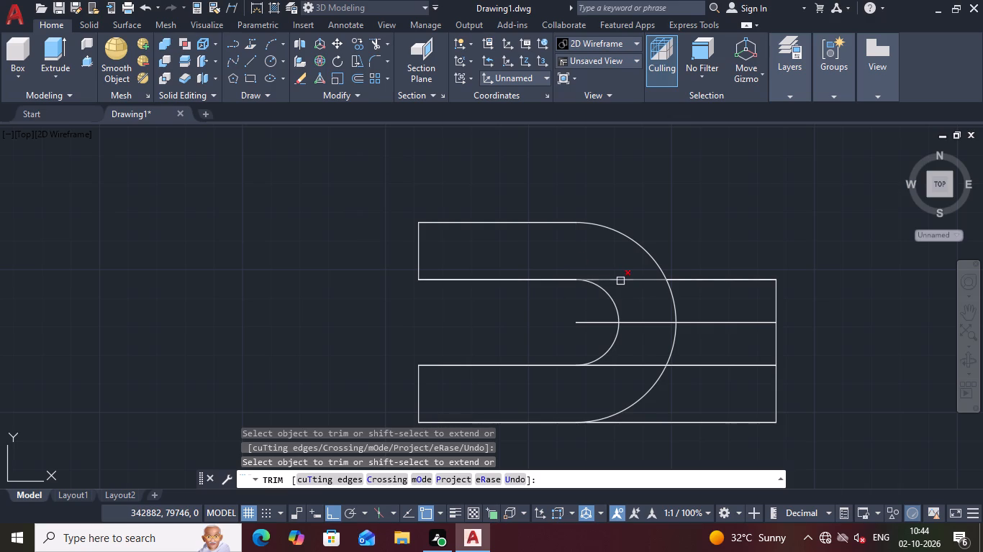
left_click(620, 281)
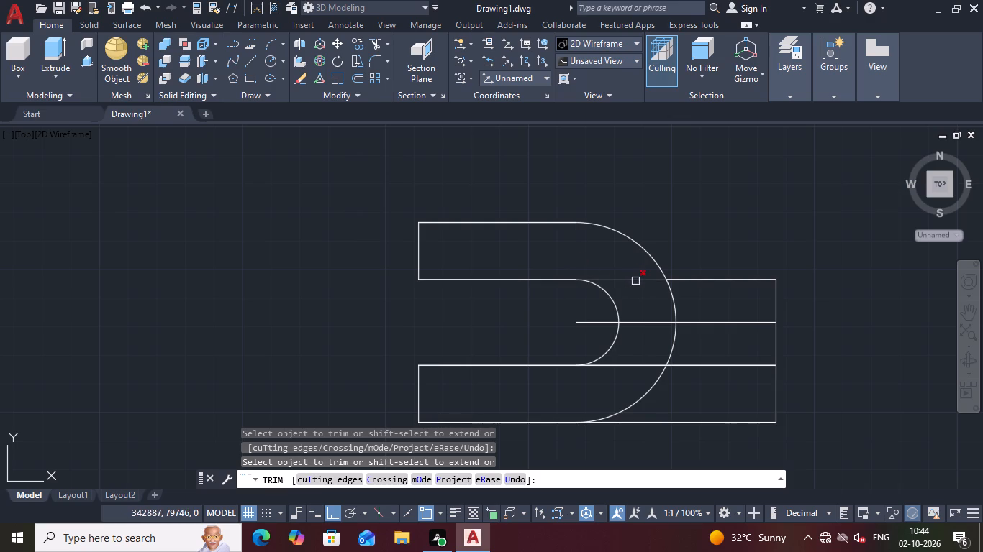
left_click(636, 281)
left_click(640, 363)
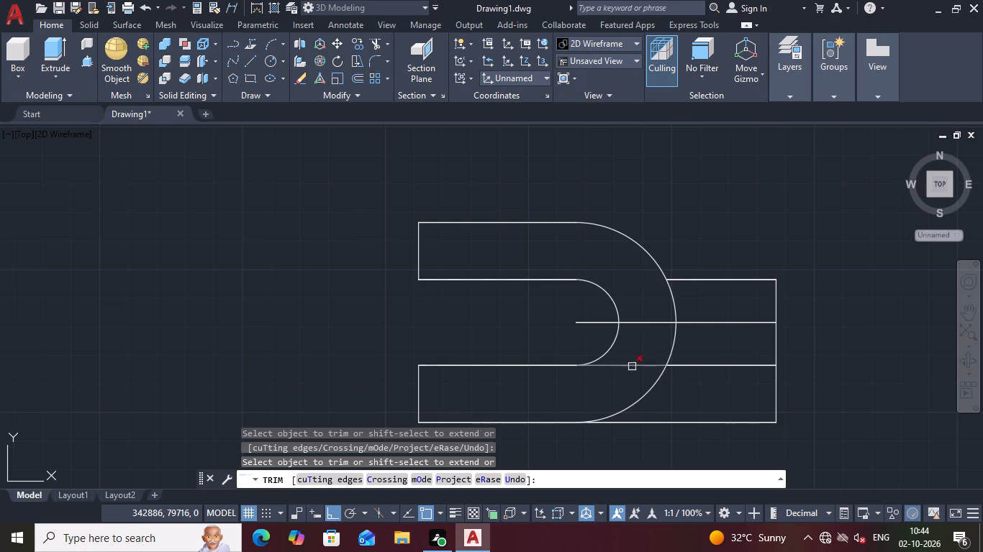
left_click(630, 368)
left_click(628, 367)
left_click(640, 323)
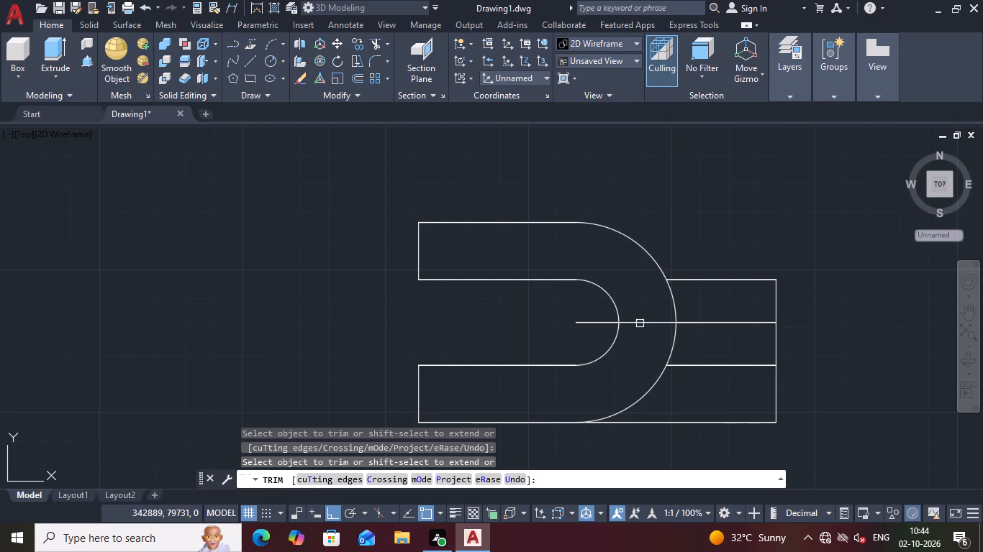
left_click(640, 323)
left_click(643, 323)
left_click(643, 323)
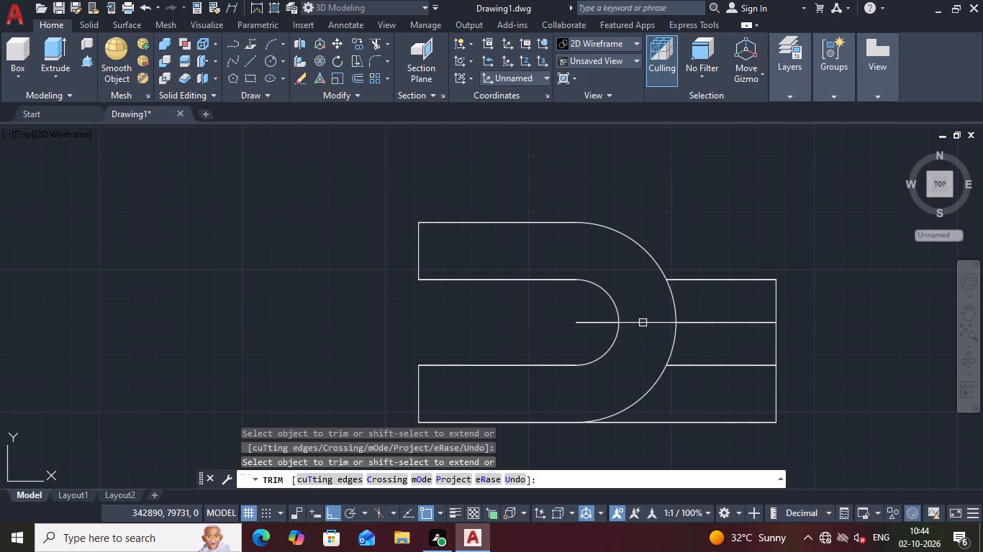
left_click(642, 326)
left_click(602, 324)
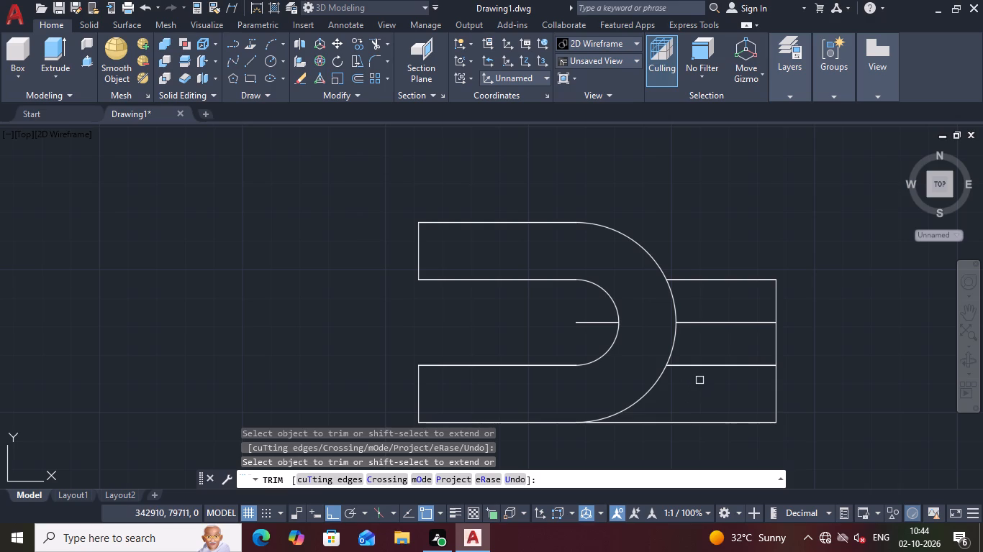
Trim the outer arc between the two inner horizontals, and the bottom line right of the outer arc.
left_click(675, 302)
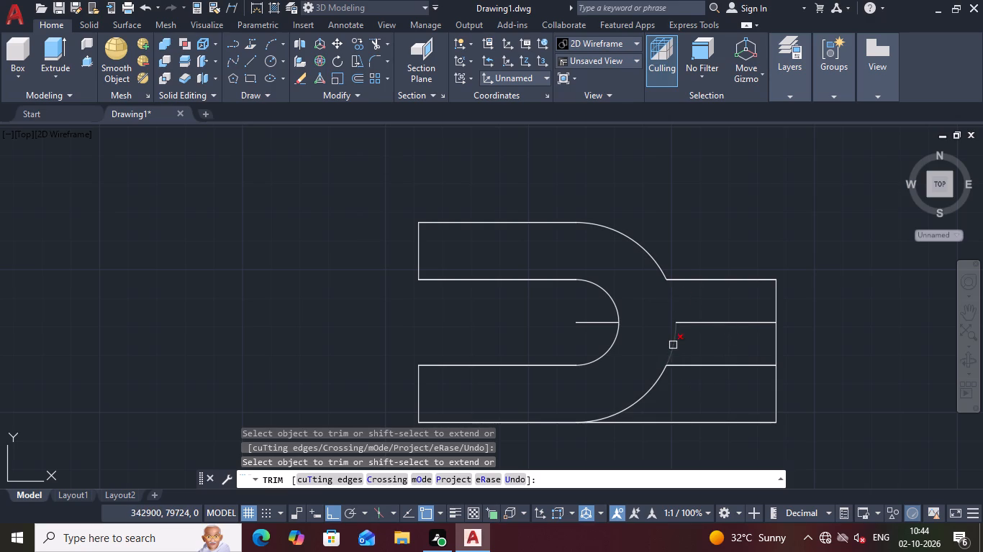
left_click(673, 345)
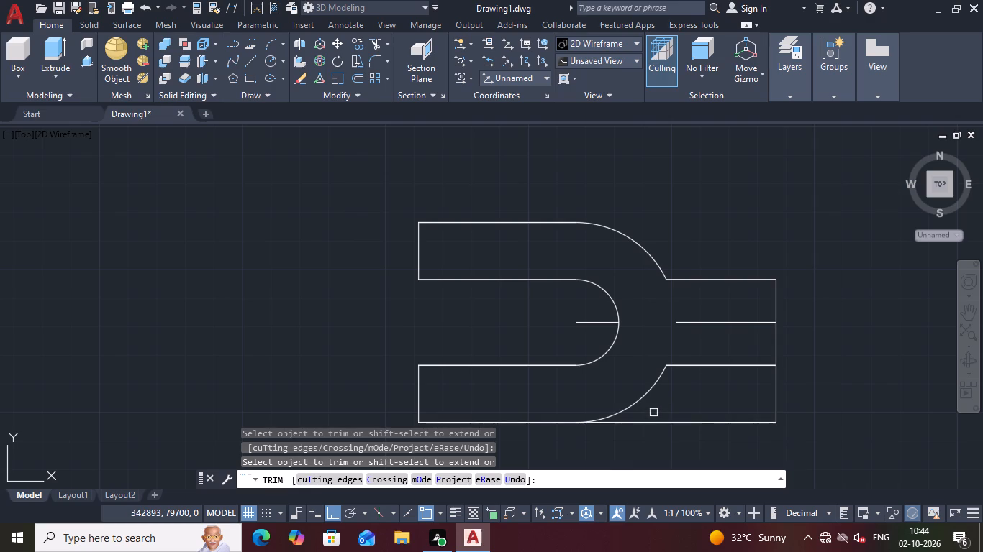
left_click(666, 424)
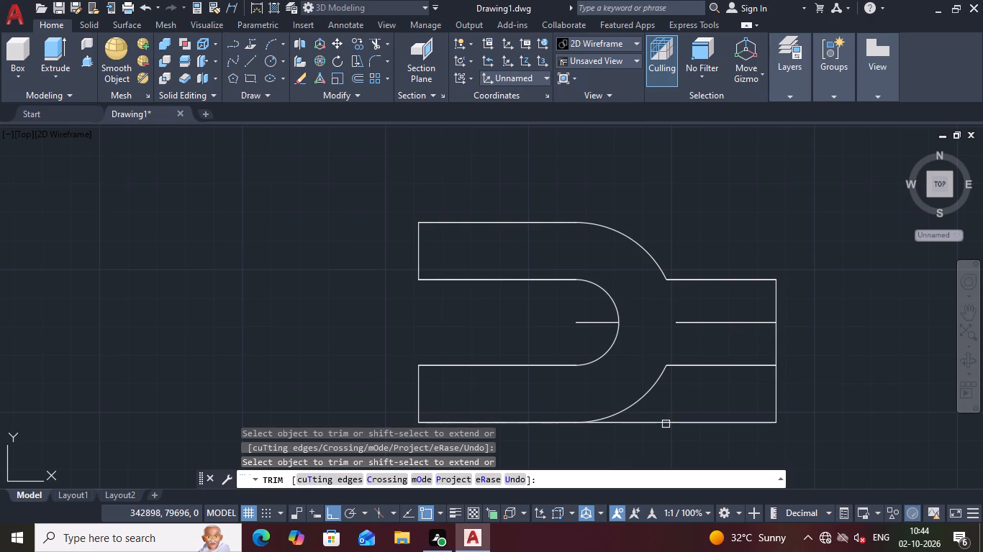
left_click(666, 425)
left_click(662, 423)
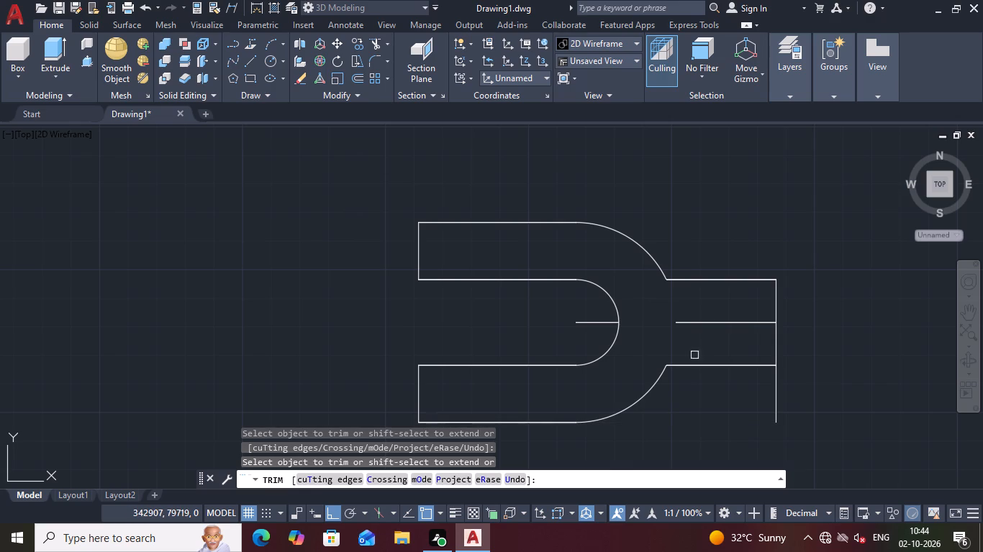
Trim off the two leftover centre line pieces and the right vertical below the lower inner horizontal.
left_click(707, 323)
left_click(707, 323)
left_click(728, 323)
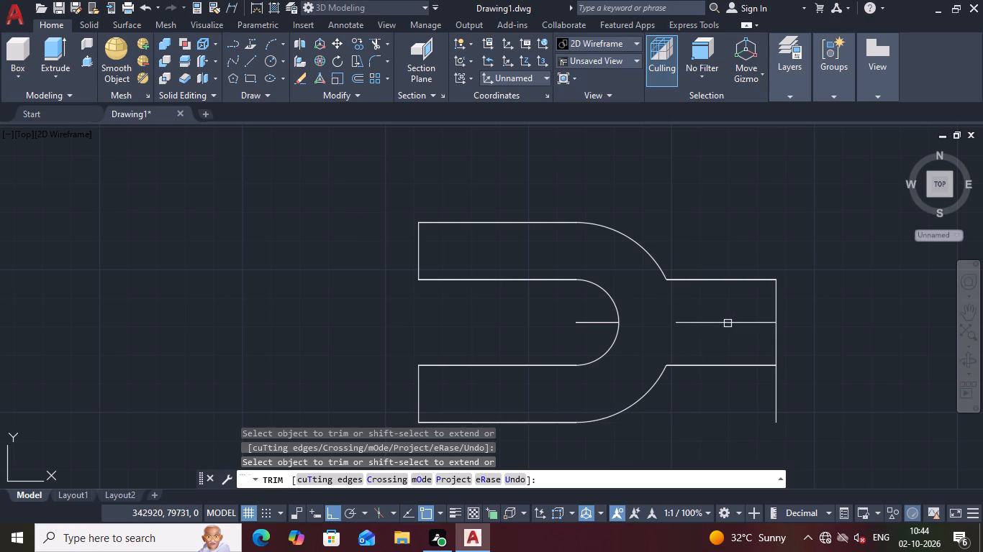
left_click(728, 323)
left_click(715, 323)
left_click(597, 325)
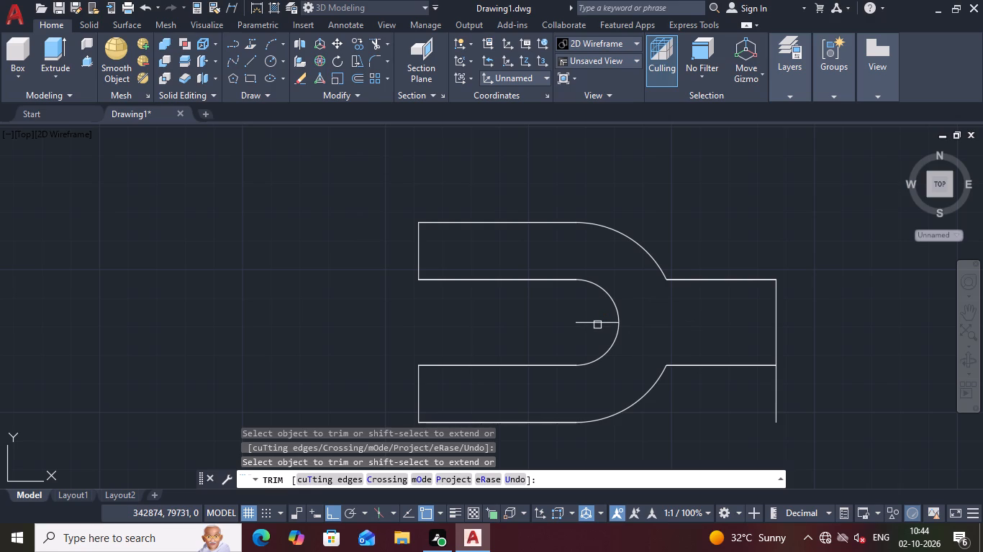
left_click(592, 326)
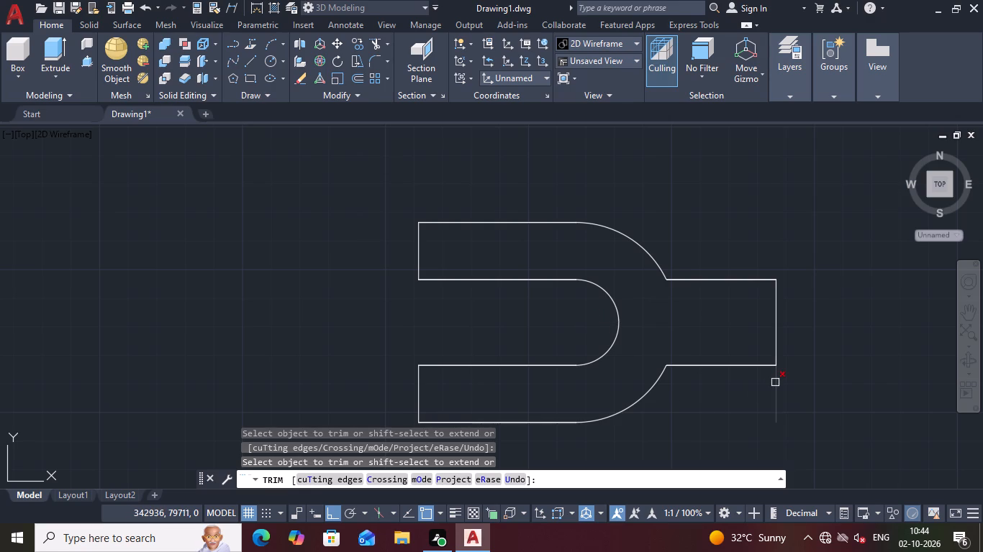
left_click(775, 382)
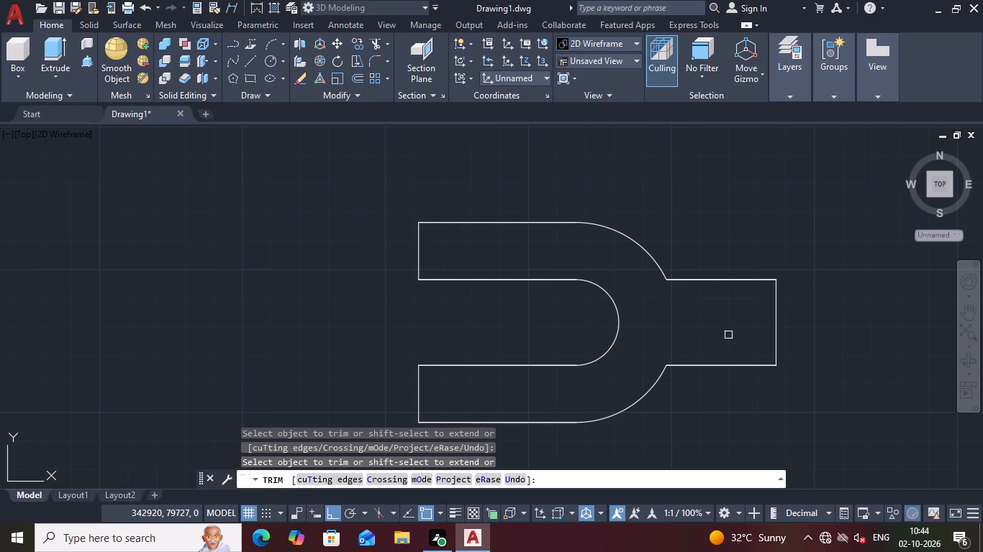
Trim overlapping duplicate segments along the upper and lower straight edges of the U-shaped slot.
scroll(573, 277, "up", 3)
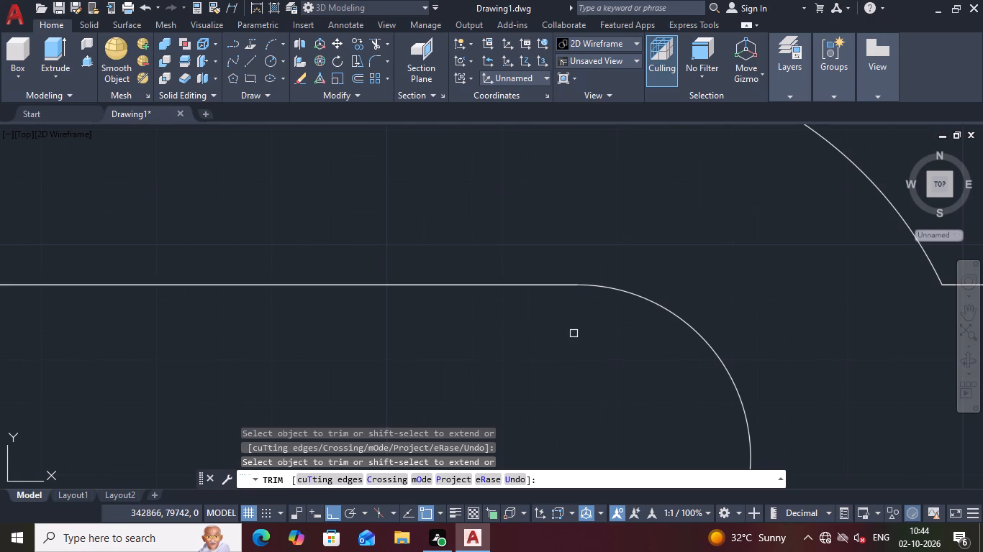
left_click(506, 285)
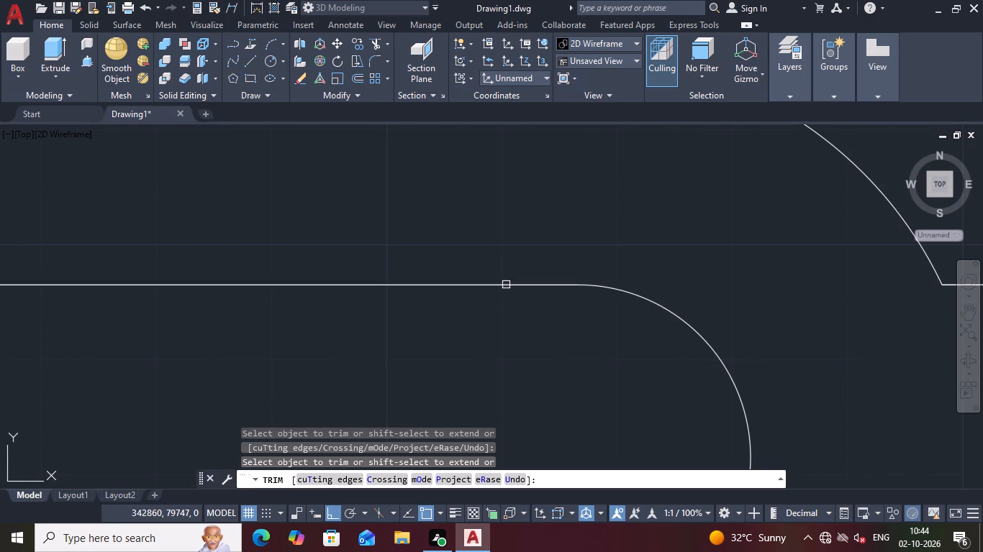
left_click(506, 285)
scroll(508, 323, "down", 2)
middle_click_drag(510, 345, 515, 289)
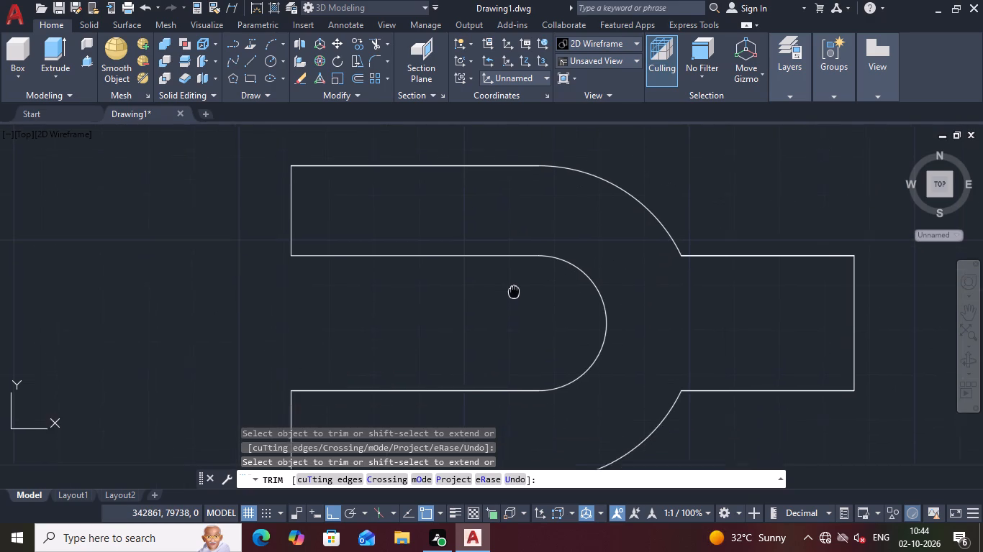
middle_click_drag(515, 289, 521, 277)
left_click(442, 375)
left_click(442, 375)
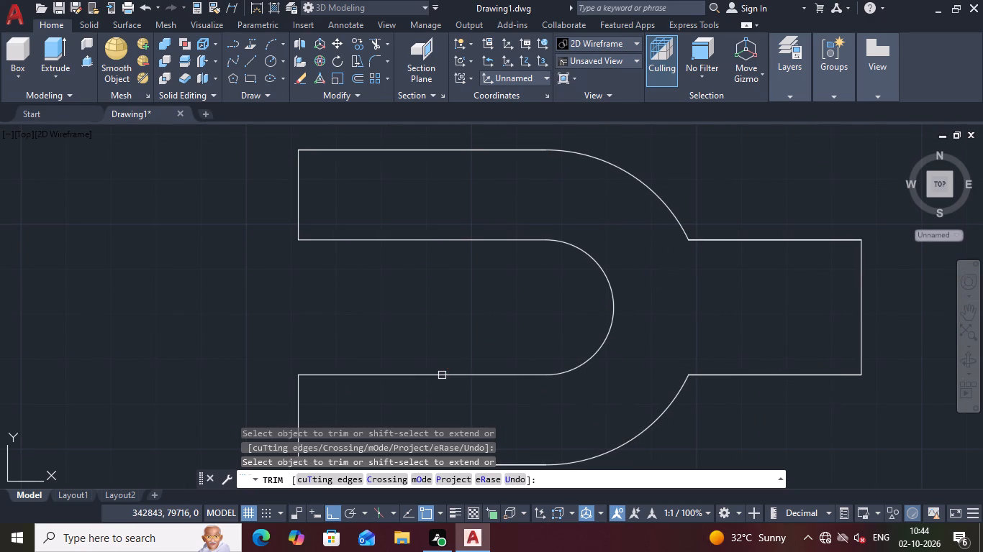
Trim the overlapping duplicate segments along the lower arm's bottom edge, and undo the last trim that removes the edge itself.
middle_click_drag(436, 332, 483, 261)
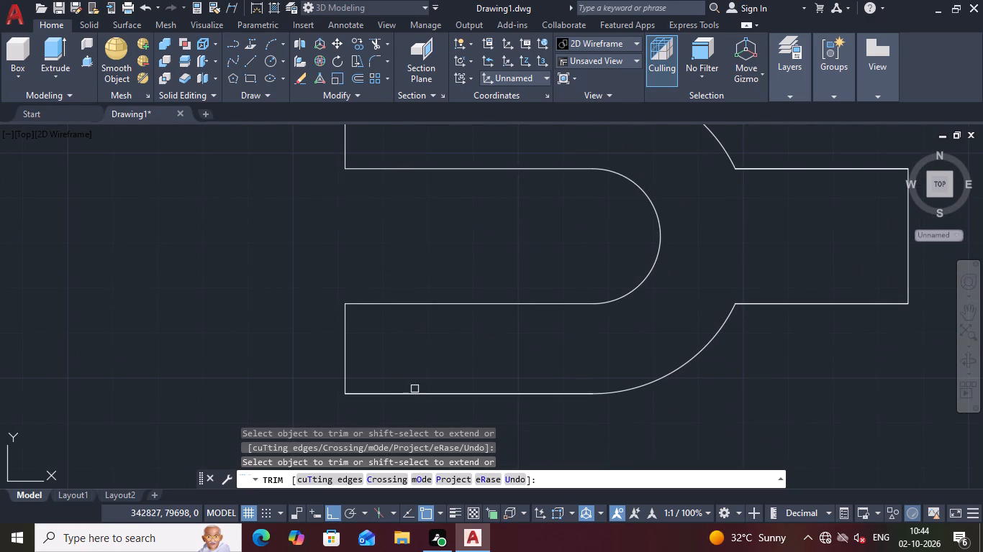
left_click(419, 392)
left_click(419, 392)
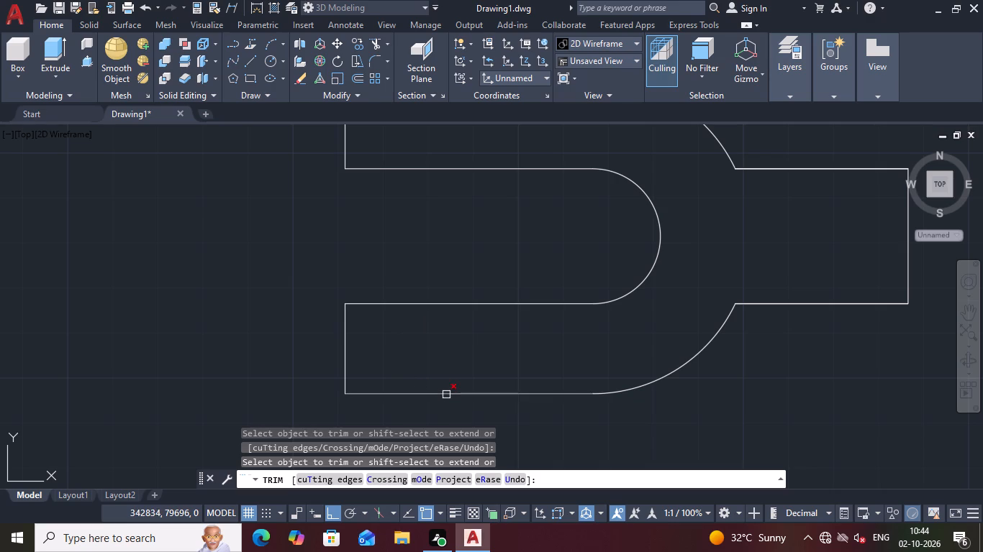
left_click(446, 395)
left_click(524, 393)
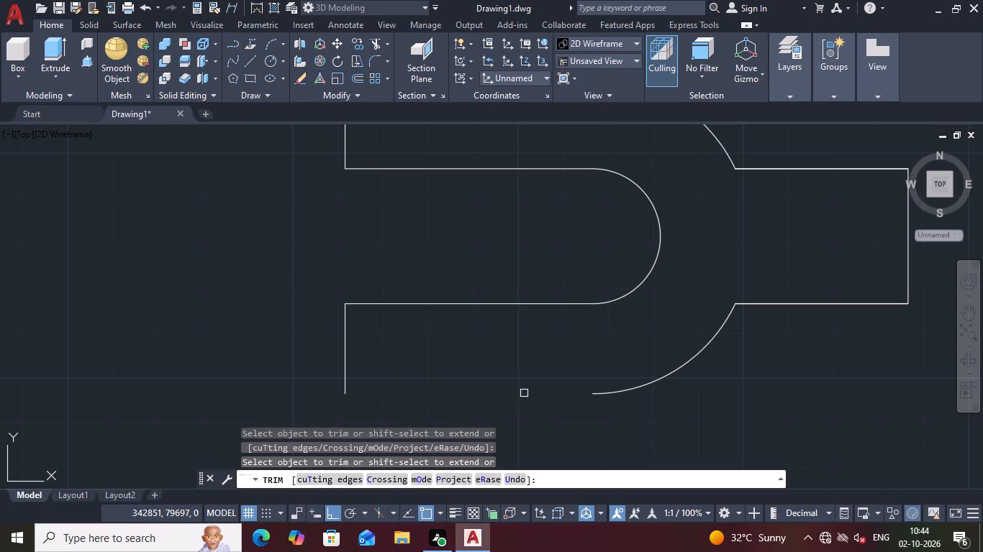
key("ctrl+z")
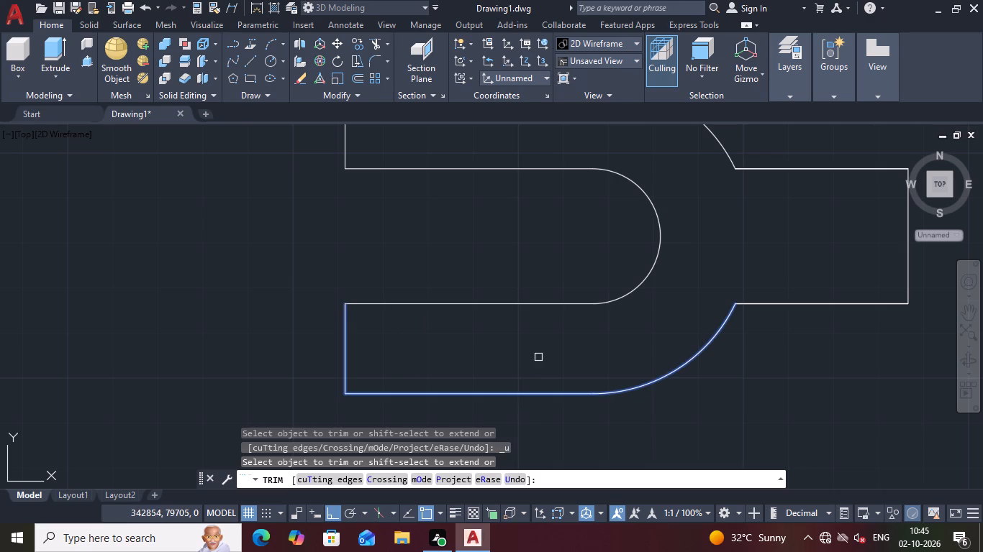
key("Escape")
scroll(556, 331, "down", 1)
key("Escape")
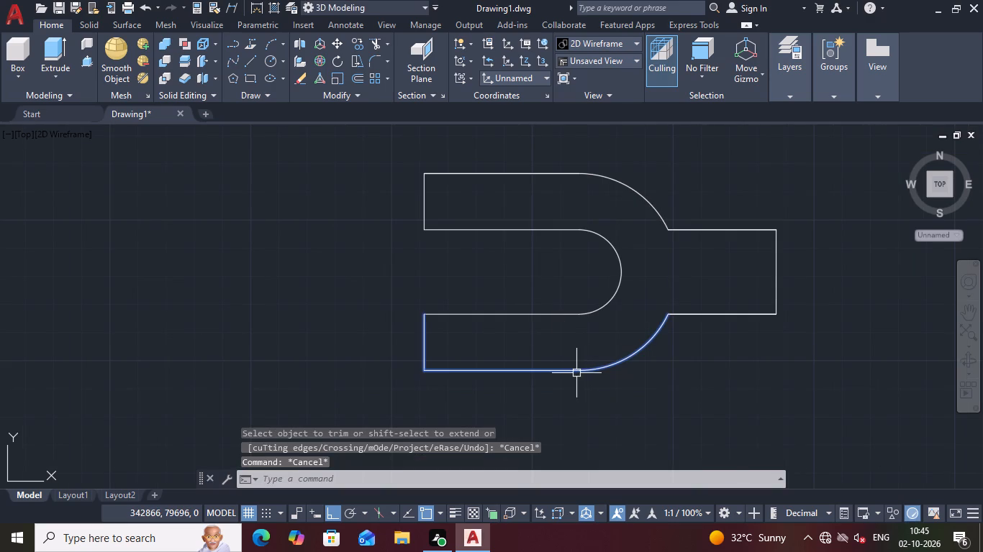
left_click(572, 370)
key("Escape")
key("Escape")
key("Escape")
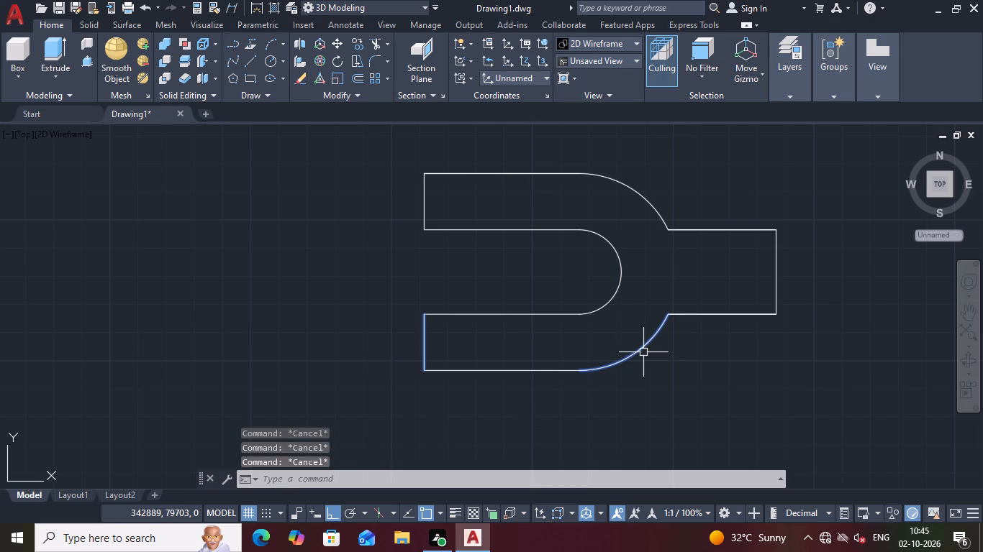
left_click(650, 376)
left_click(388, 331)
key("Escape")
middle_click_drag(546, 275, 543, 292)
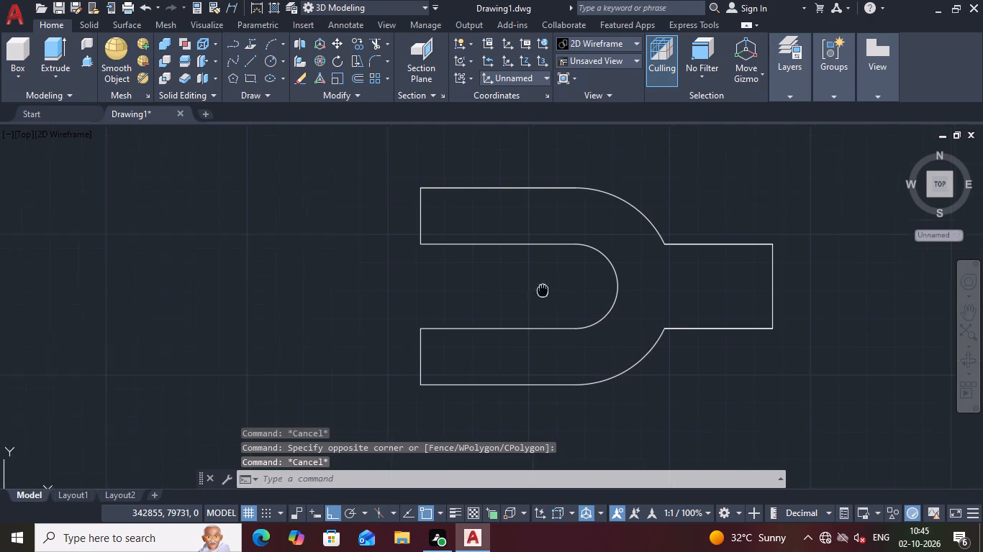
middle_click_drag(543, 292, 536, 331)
Trim the overlapping duplicate segments along the stem's upper and lower edges and the upper arm's top edge.
scroll(691, 310, "up", 3)
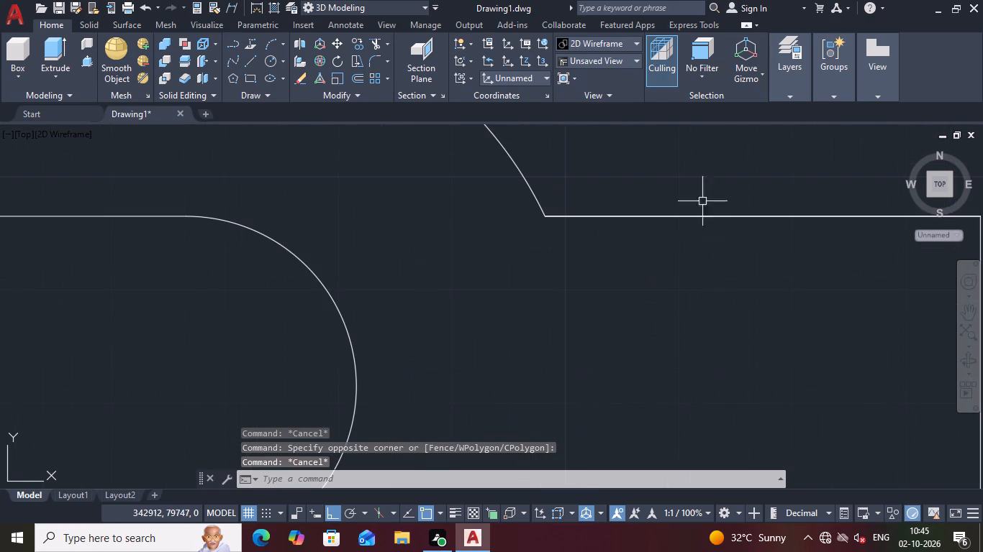
left_click(371, 43)
scroll(504, 129, "down", 2)
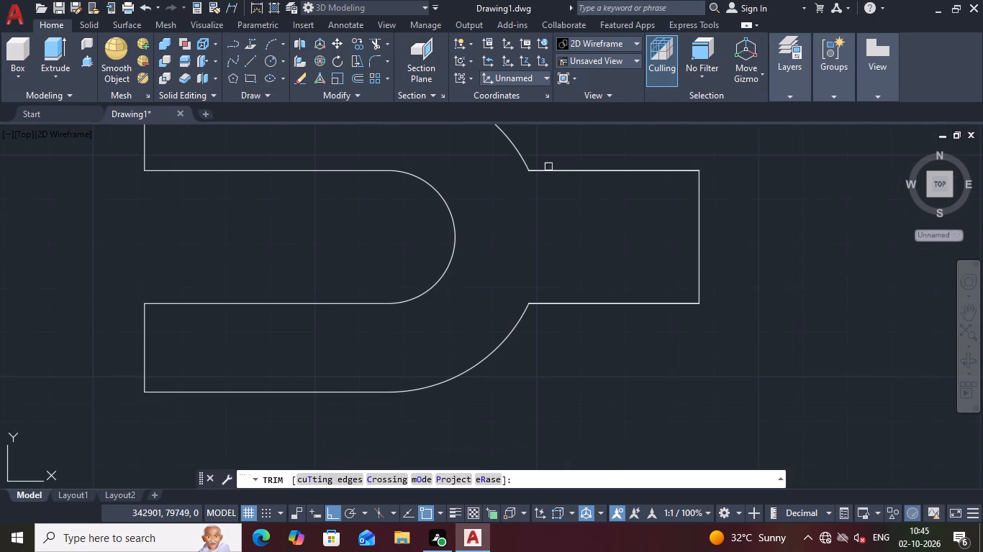
left_click(594, 173)
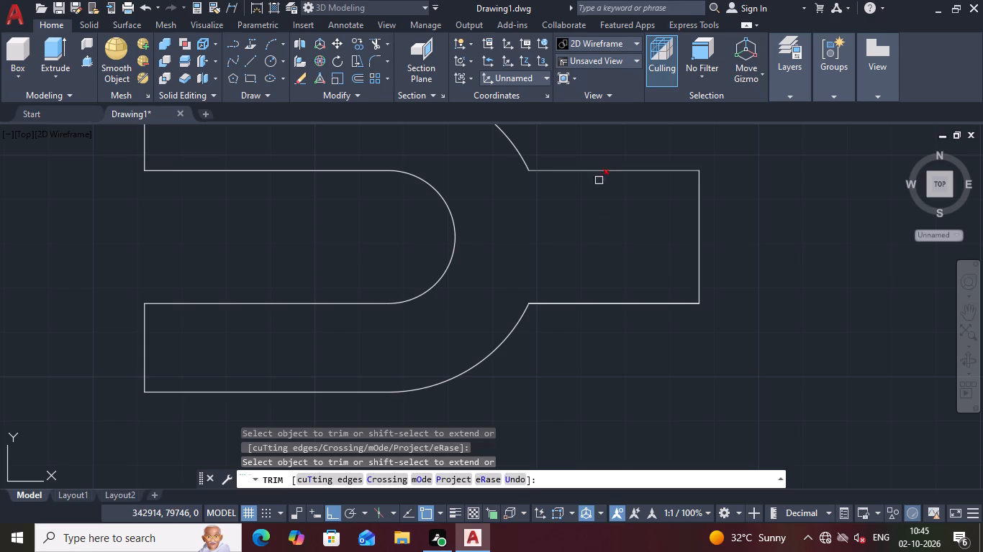
left_click(622, 305)
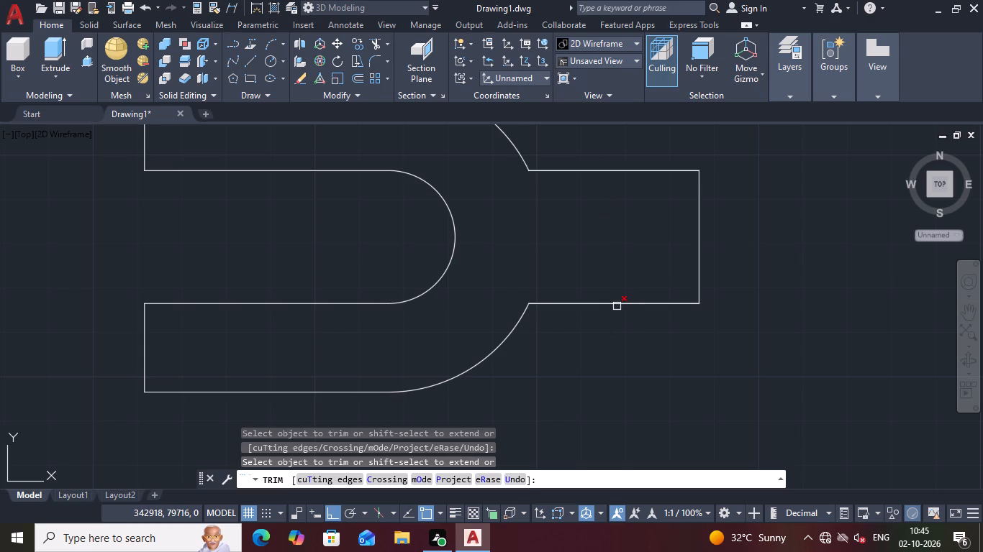
middle_click_drag(579, 247, 650, 314)
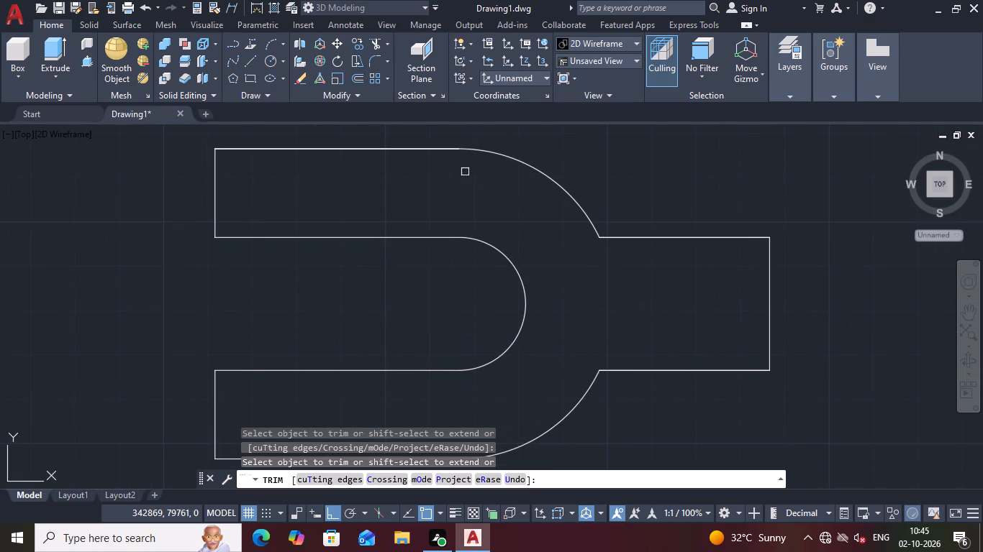
left_click(410, 149)
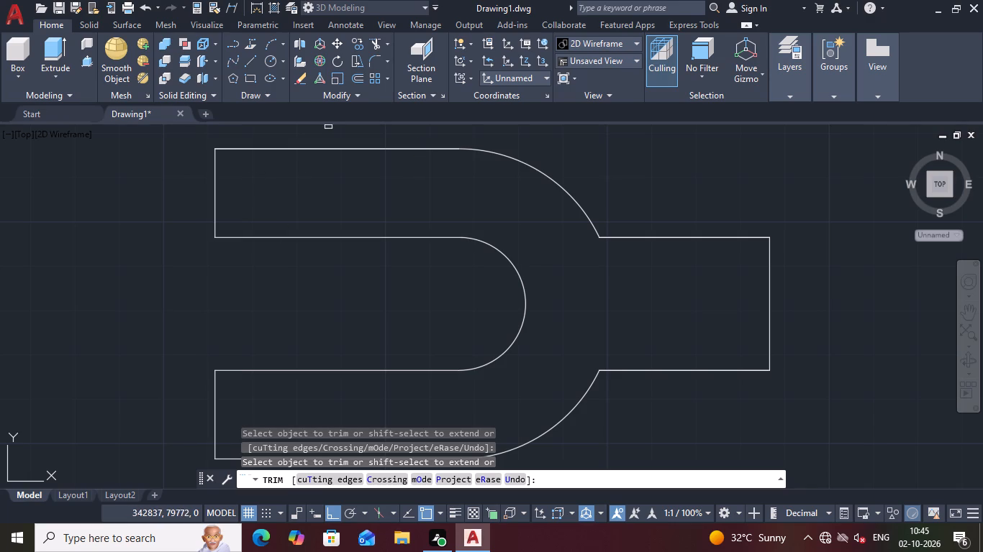
left_click(338, 149)
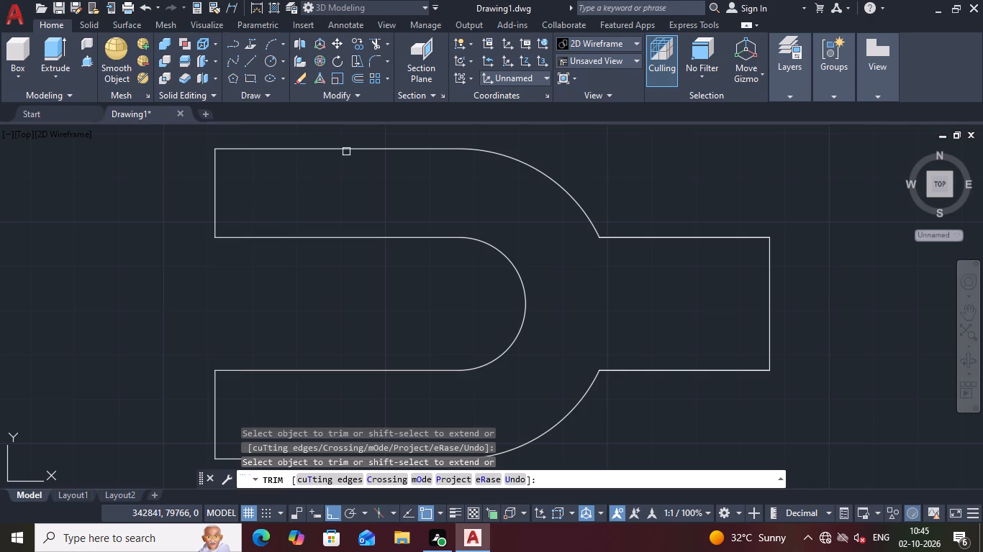
left_click(661, 239)
left_click(670, 369)
middle_click_drag(607, 321, 607, 319)
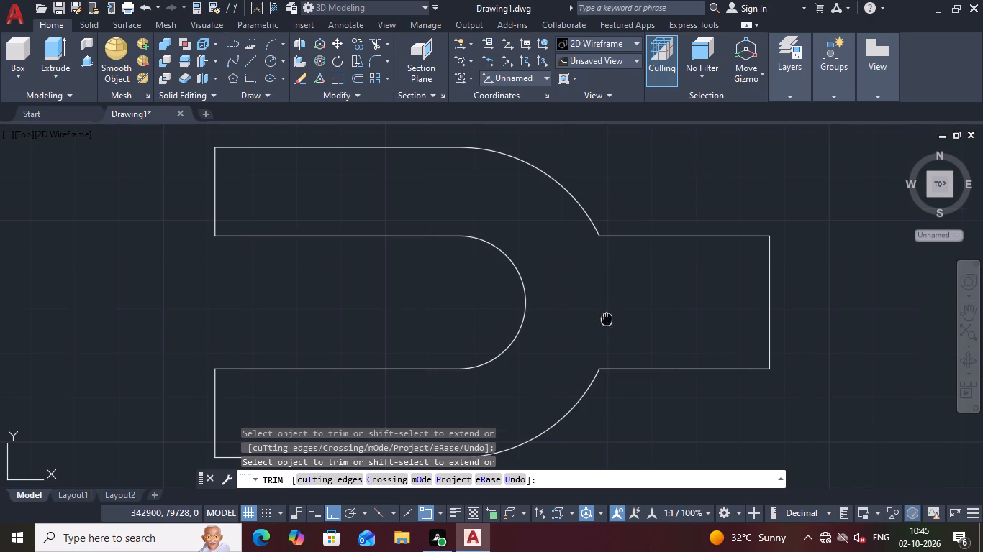
middle_click_drag(607, 319, 627, 254)
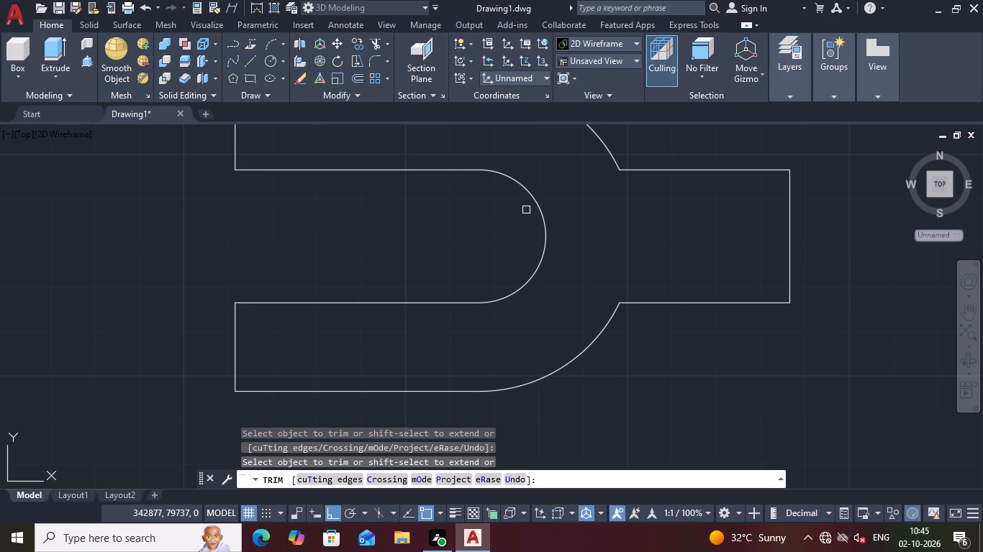
key("Escape")
Fillet the junction of the upper outer arc and the stem's upper edge with radius 25 mm.
middle_click_drag(575, 207, 577, 257)
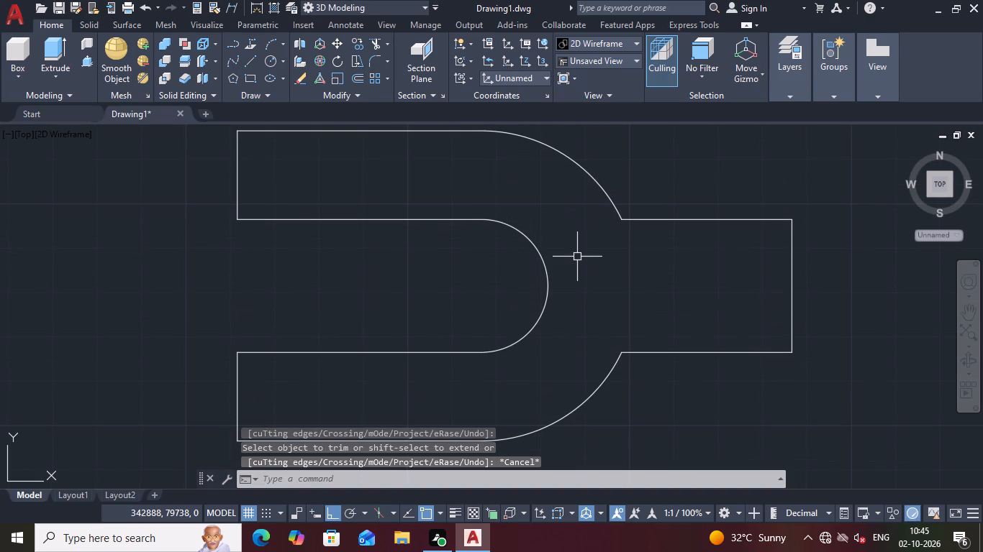
key("f")
key("Return")
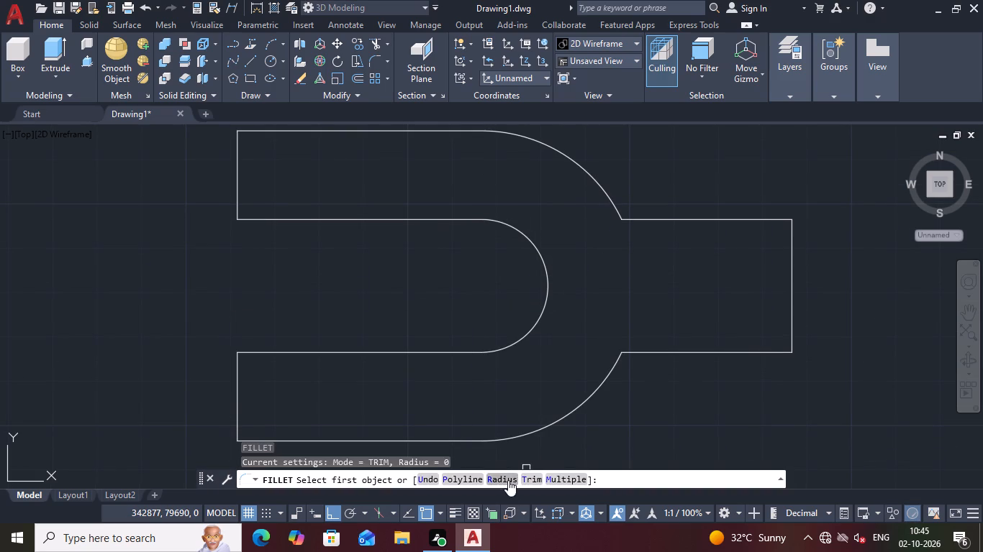
left_click(507, 480)
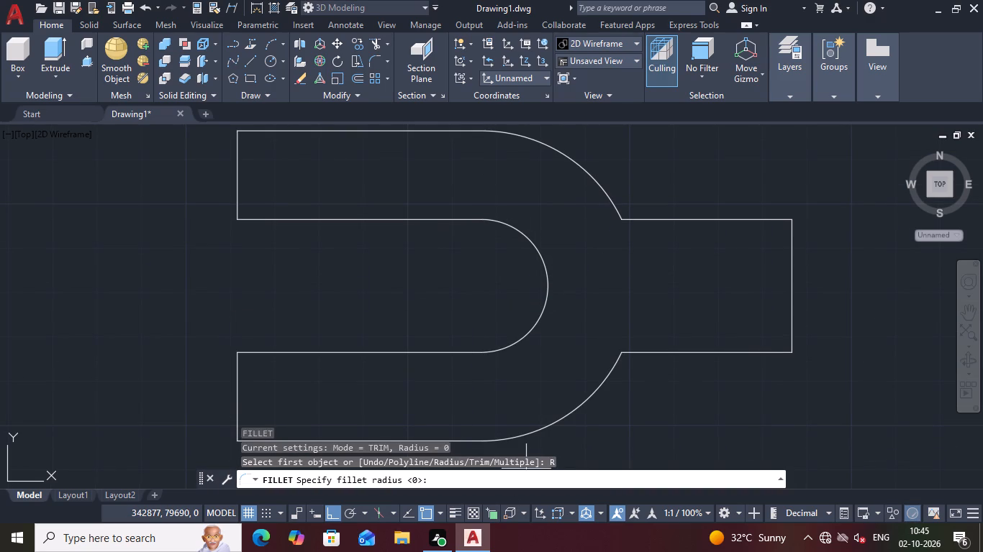
type("25")
key("Return")
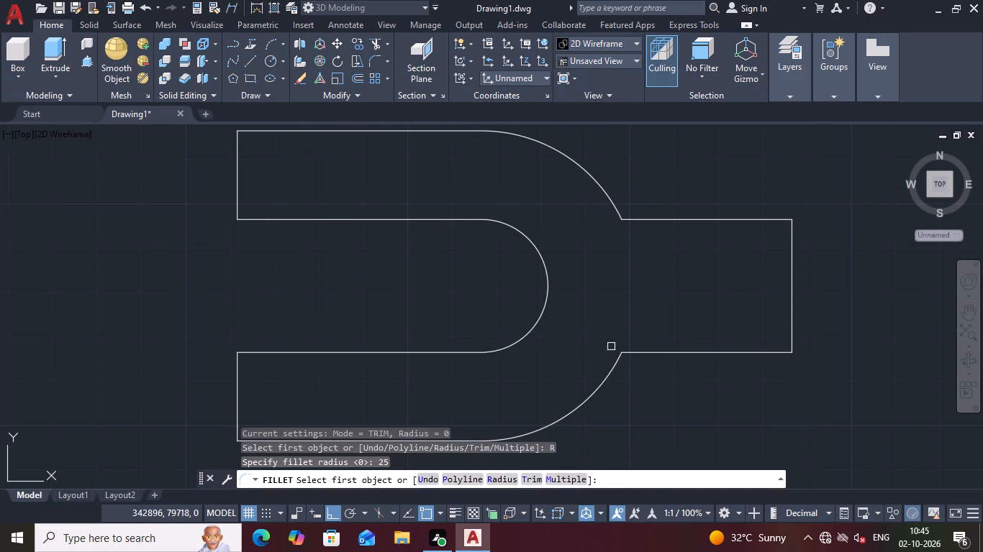
left_click(613, 210)
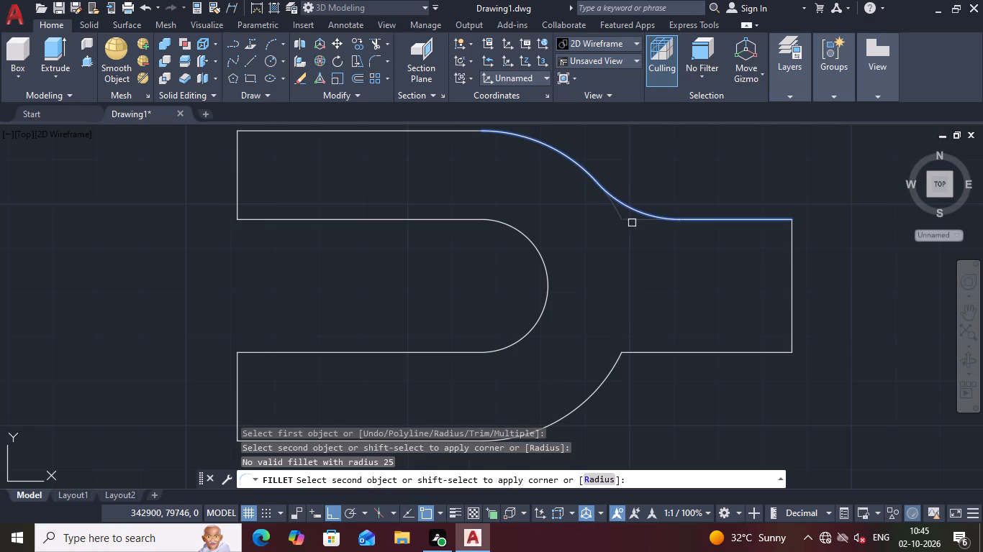
left_click(645, 222)
Fillet the junction of the lower outer arc and the stem's lower edge with the same 25 mm radius.
key("space")
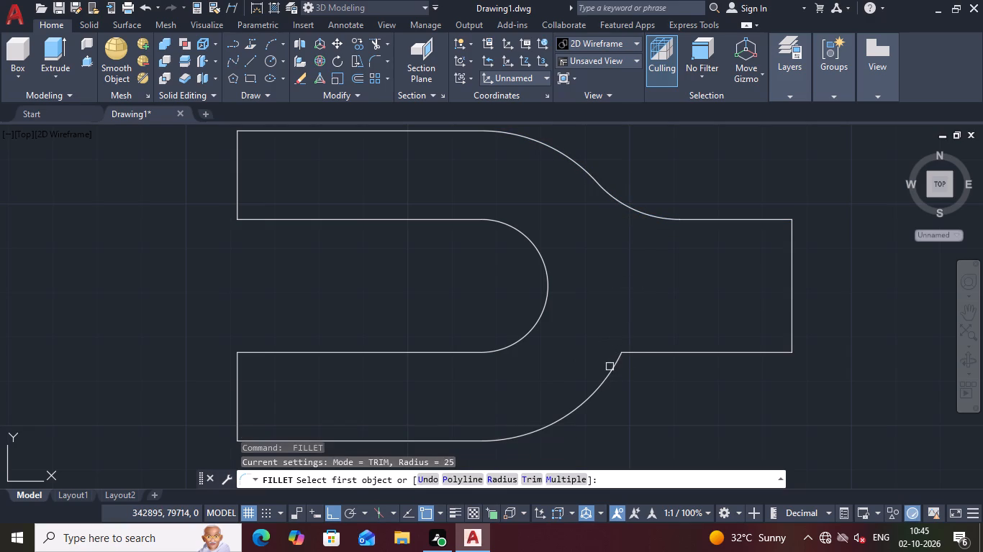
left_click(610, 372)
left_click(644, 352)
key("space")
scroll(643, 308, "down", 1)
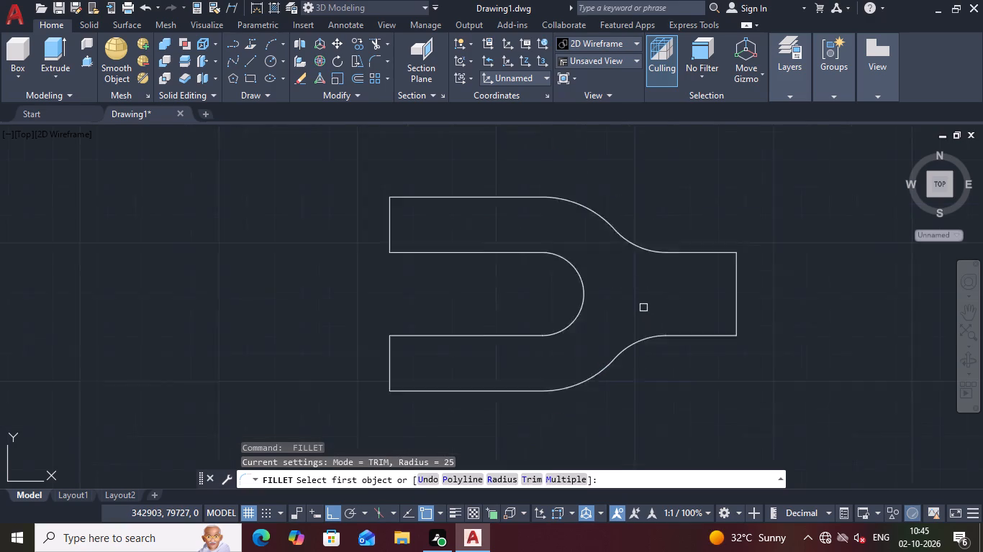
scroll(643, 308, "down", 1)
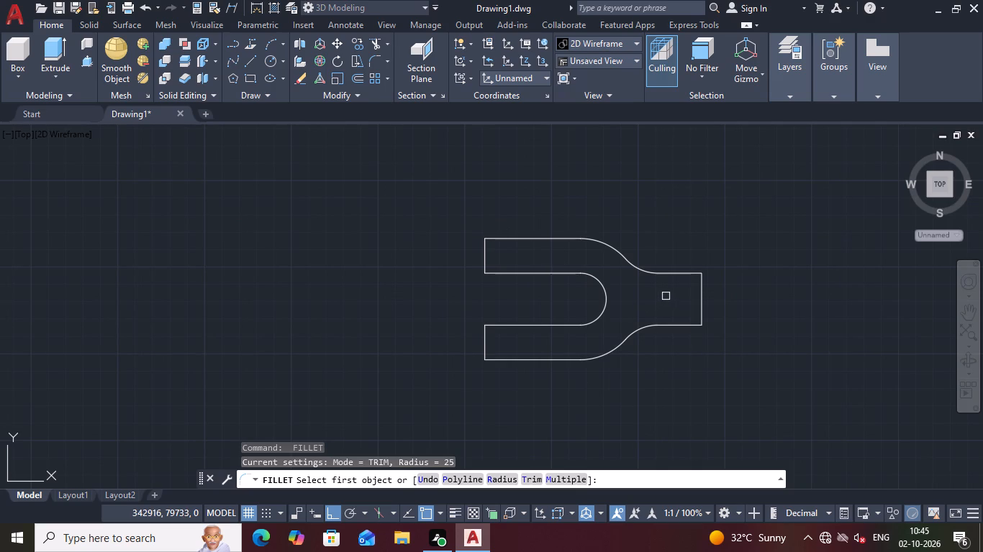
middle_click_drag(651, 300, 602, 326)
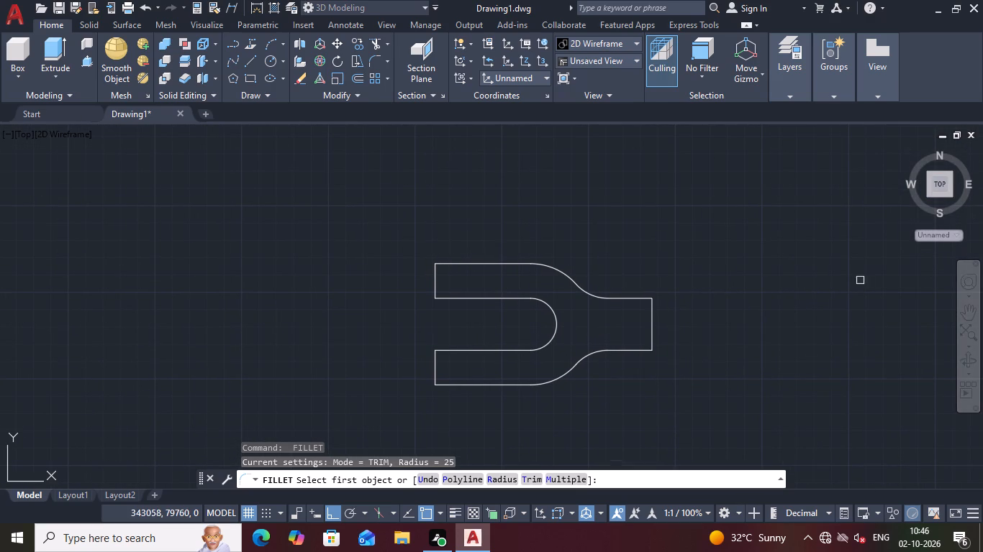
left_click(713, 423)
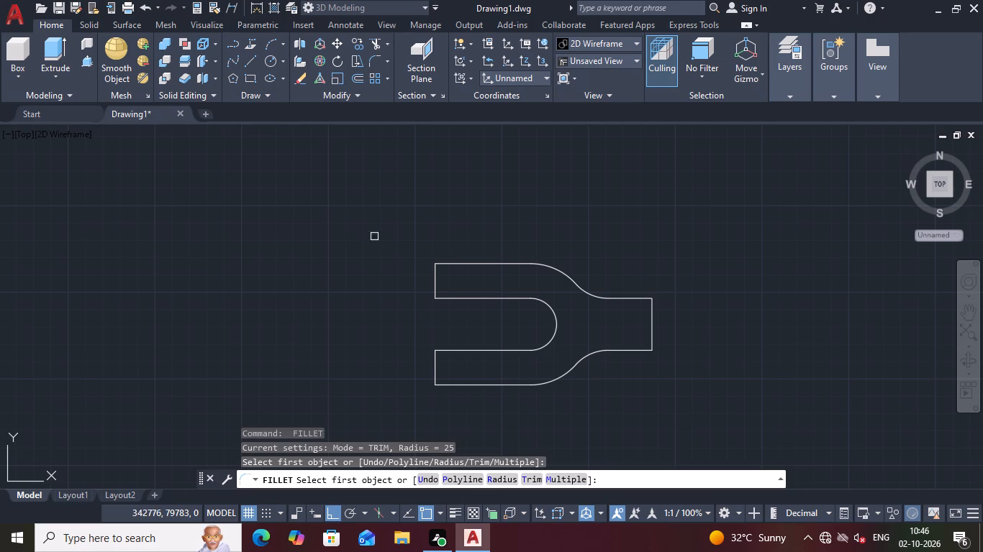
key("Escape")
key("Escape")
Join all the lines and arcs of the fork outline into one polyline.
left_click(701, 413)
left_click(282, 251)
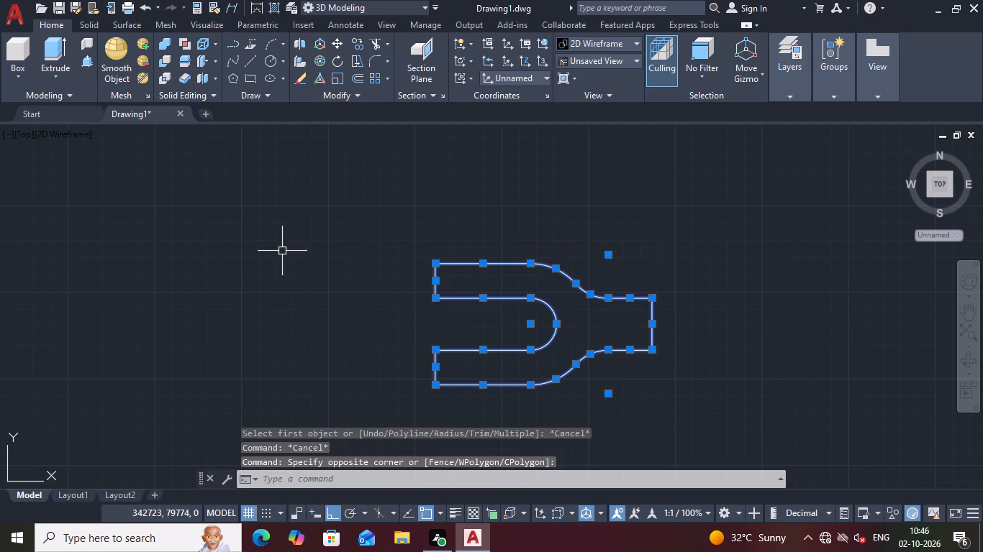
key("j")
key("Return")
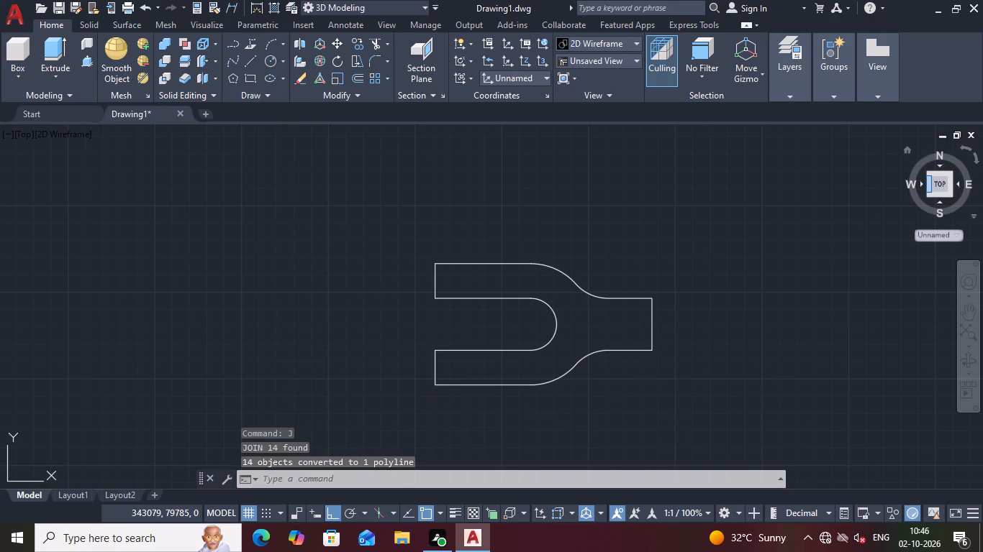
In a southwest isometric view, extrude the joined fork profile as a solid to a height of 100 mm.
left_click(929, 194)
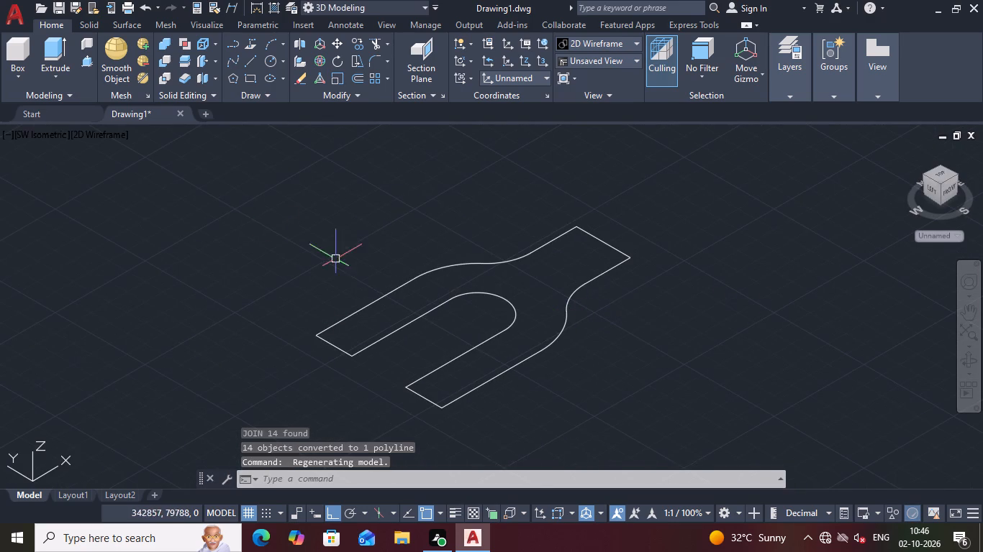
left_click(56, 52)
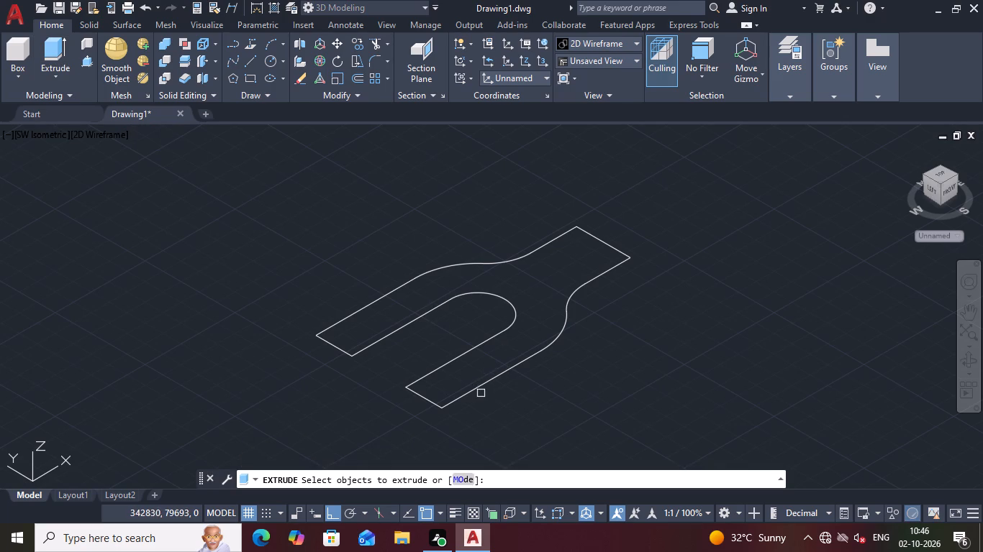
scroll(486, 371, "down", 1)
scroll(510, 338, "up", 1)
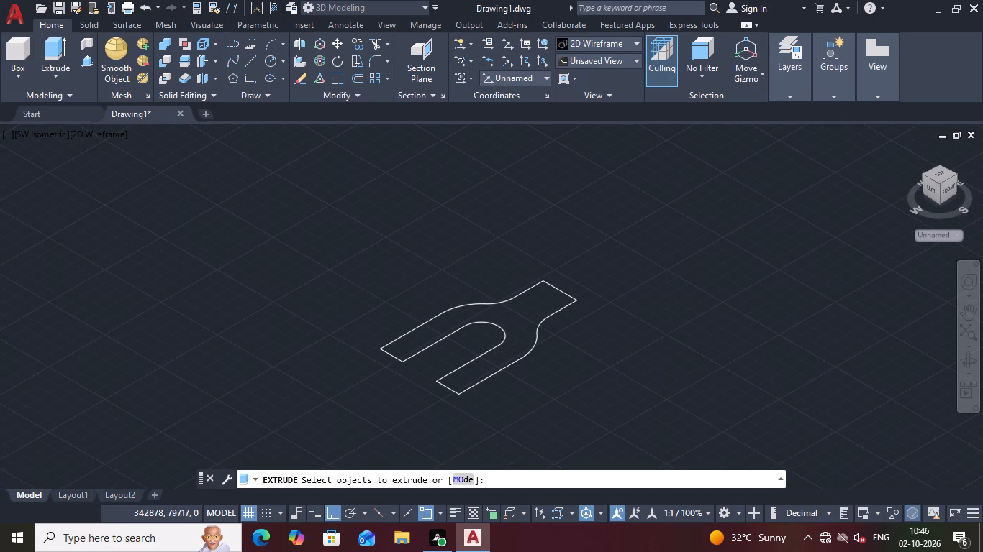
left_click(488, 395)
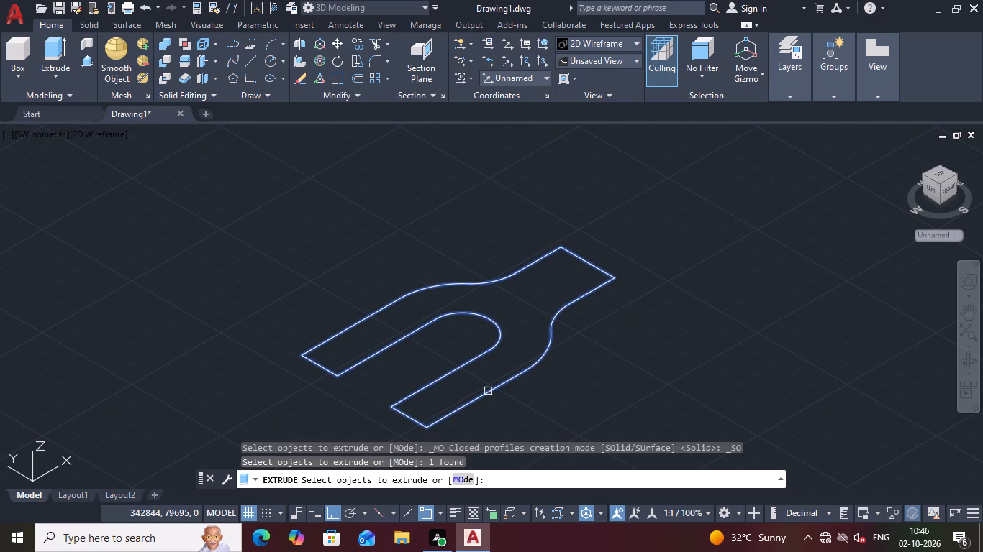
right_click(488, 365)
left_click(510, 377)
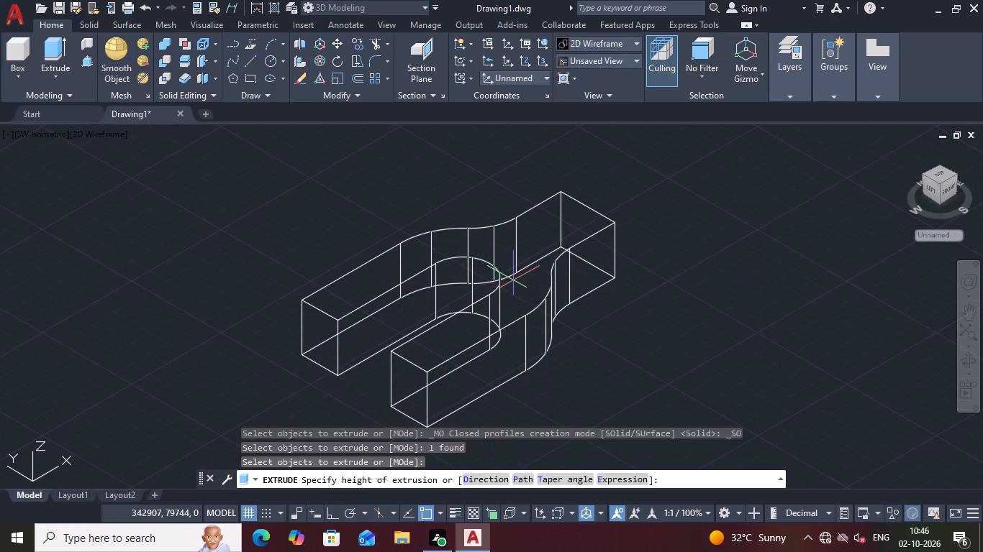
type("100")
key("Return")
scroll(583, 262, "down", 1)
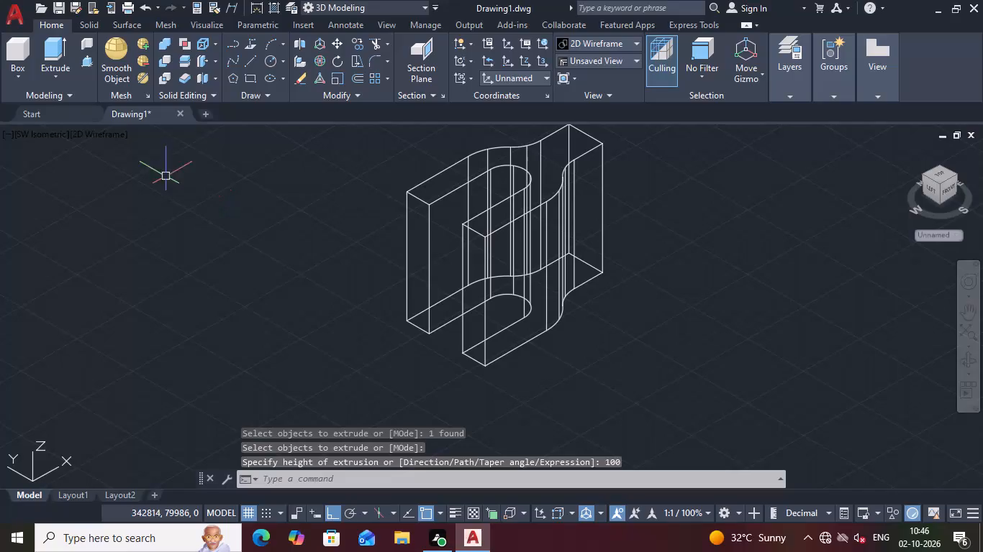
Display the extruded fork solid in the Conceptual visual style.
left_click(99, 131)
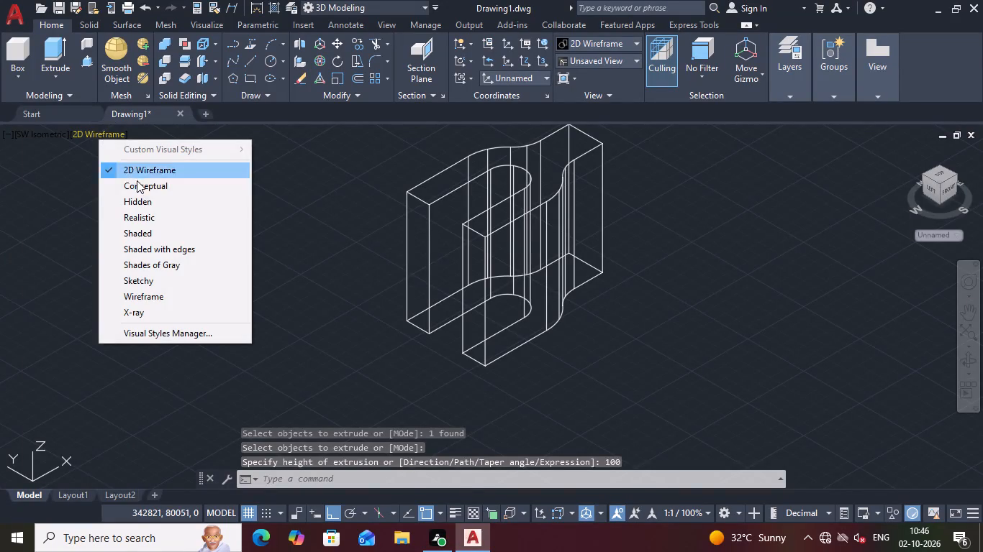
left_click(144, 188)
middle_click_drag(667, 213, 651, 275)
scroll(658, 256, "down", 1)
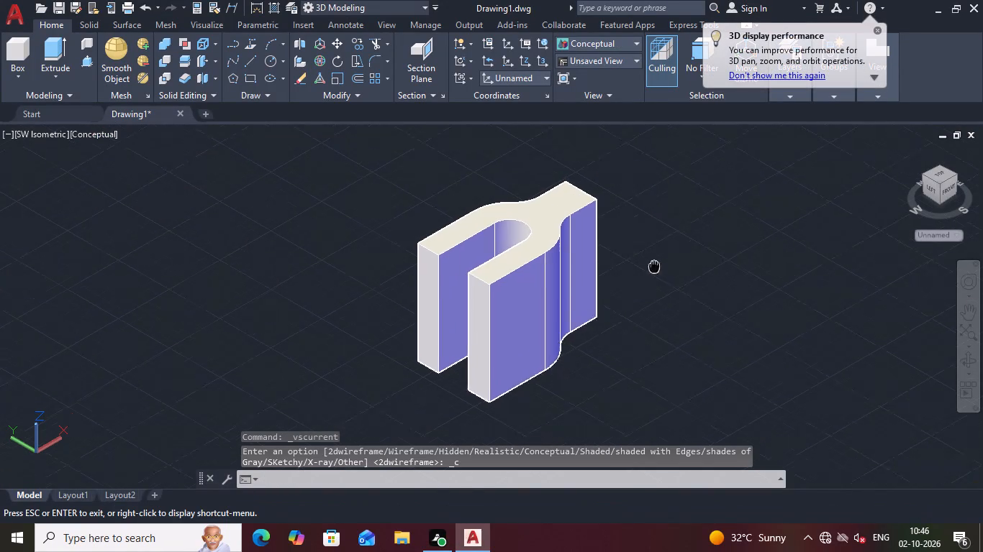
middle_click_drag(651, 275, 613, 247)
middle_click_drag(720, 226, 709, 219)
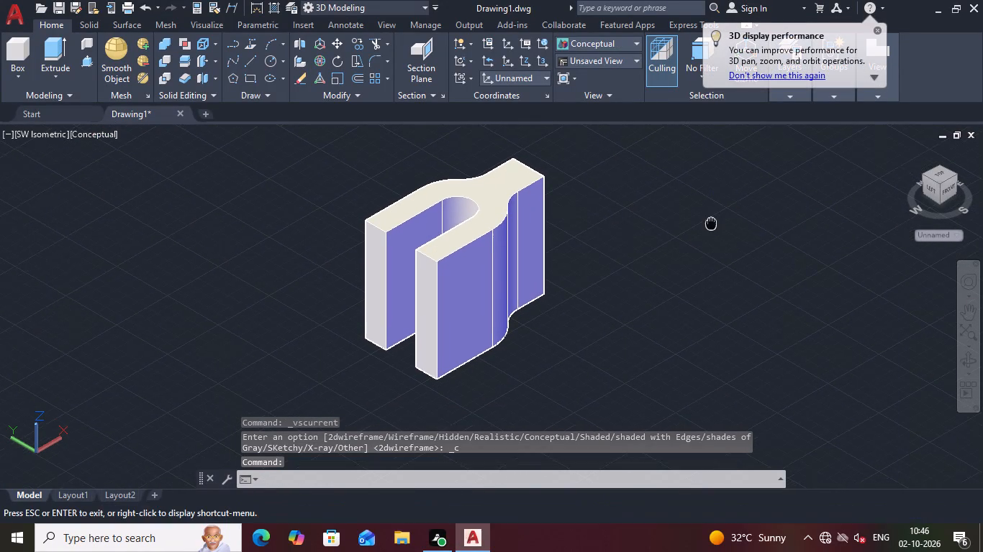
middle_click_drag(709, 219, 694, 211)
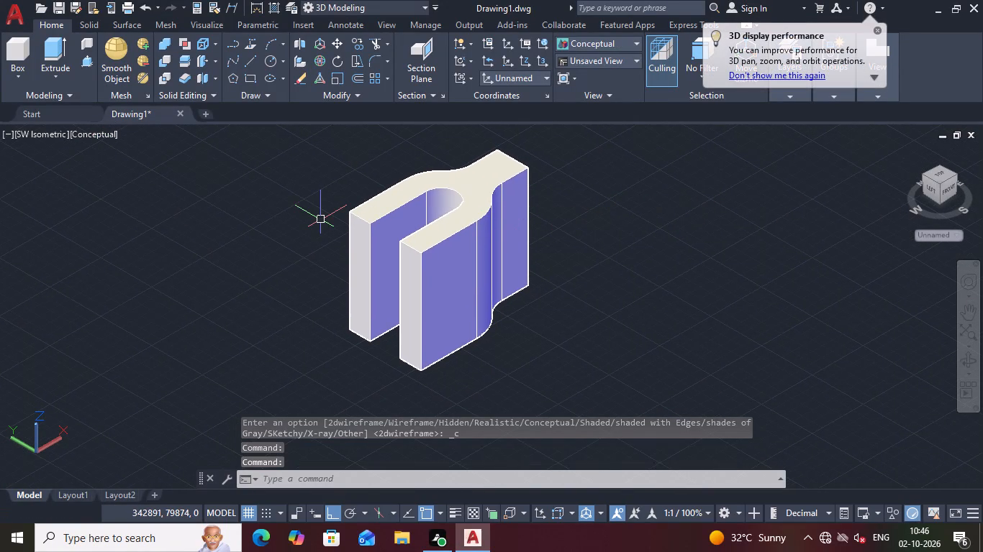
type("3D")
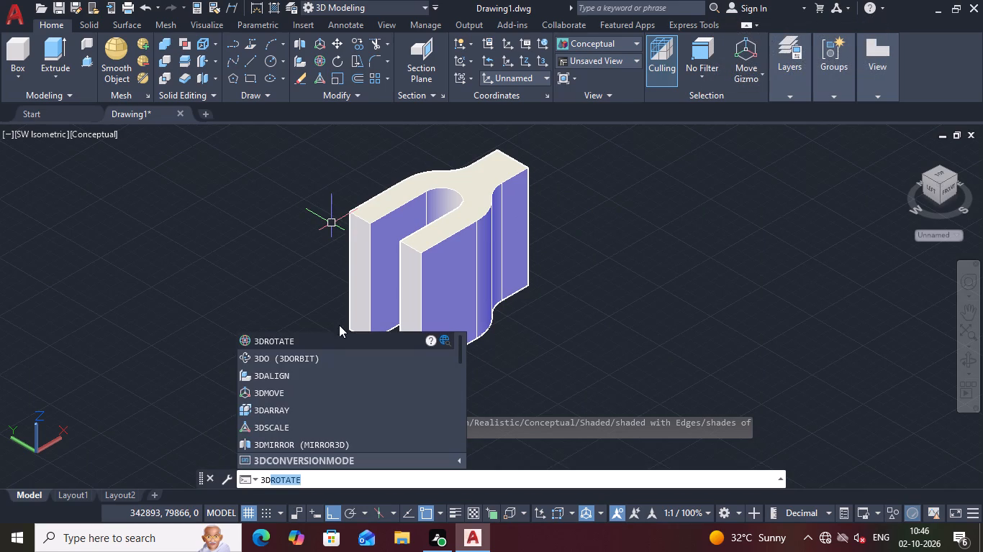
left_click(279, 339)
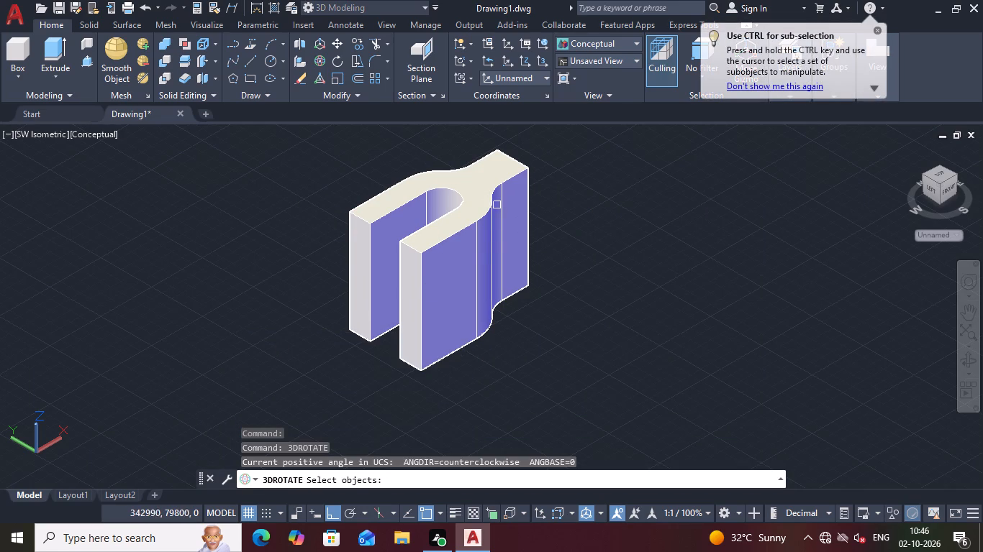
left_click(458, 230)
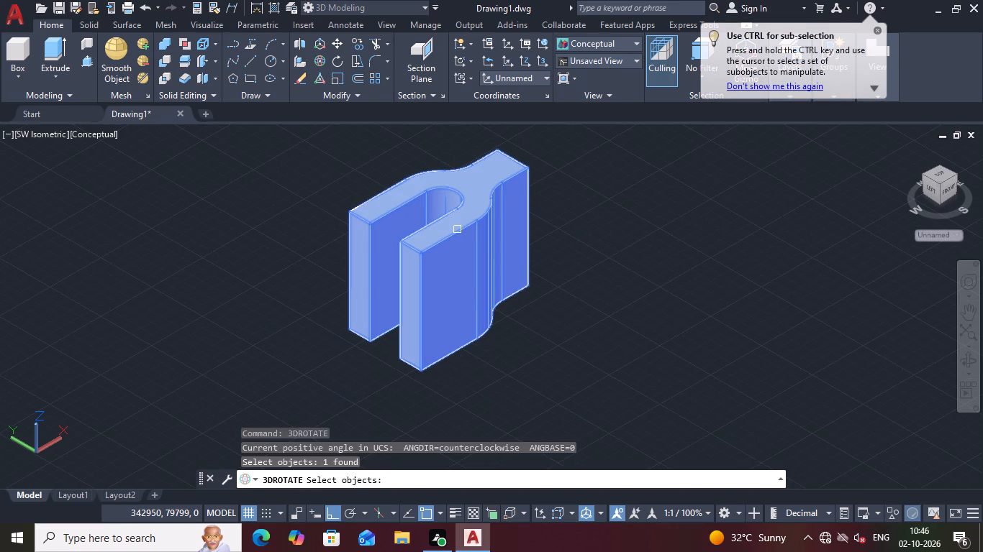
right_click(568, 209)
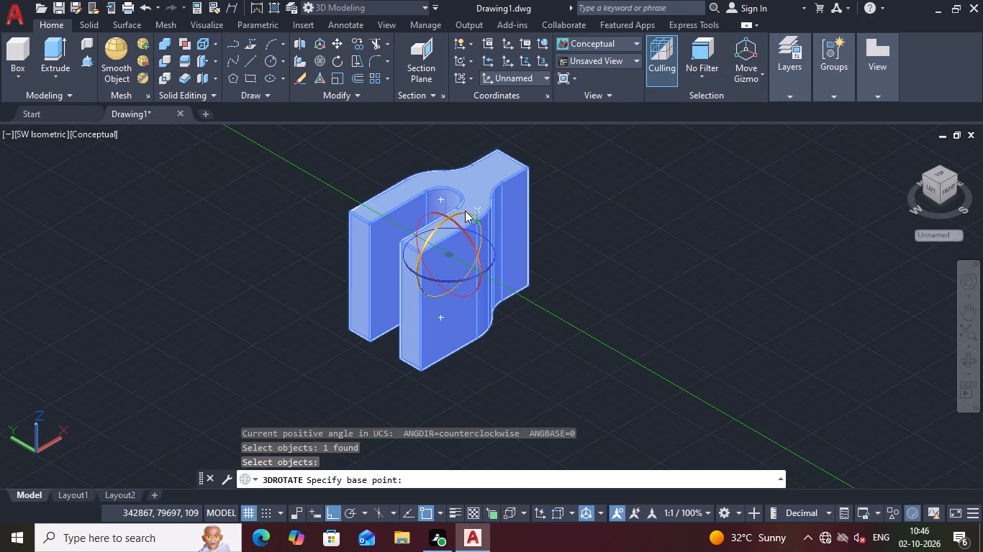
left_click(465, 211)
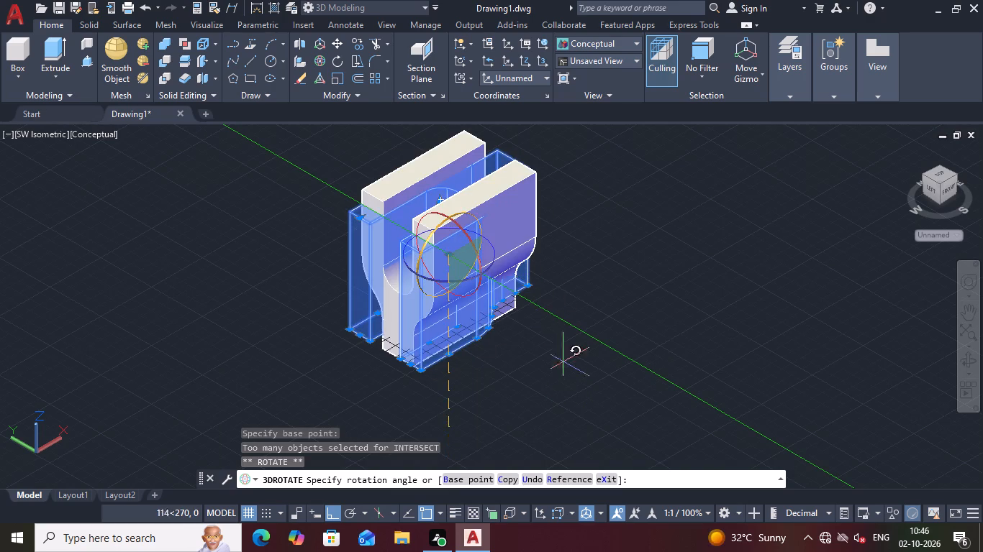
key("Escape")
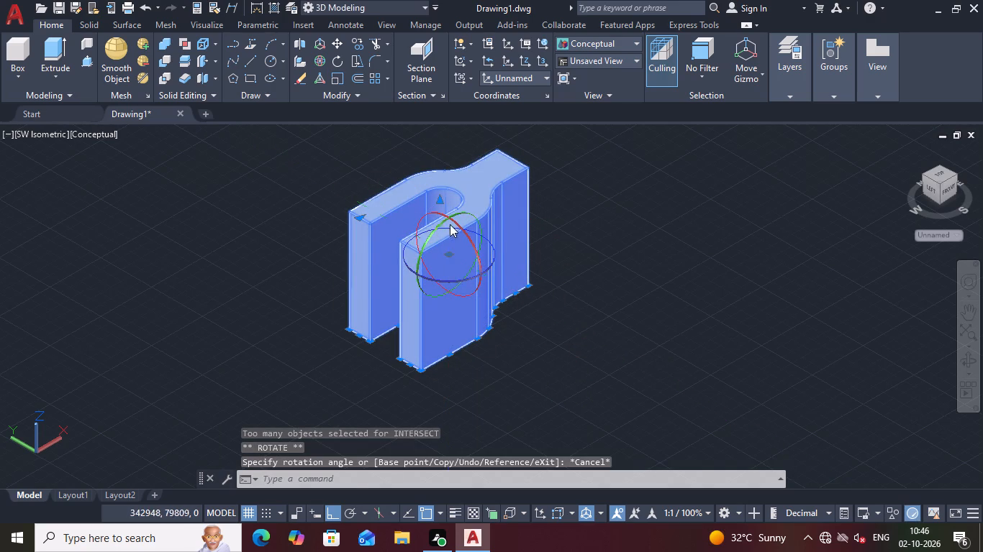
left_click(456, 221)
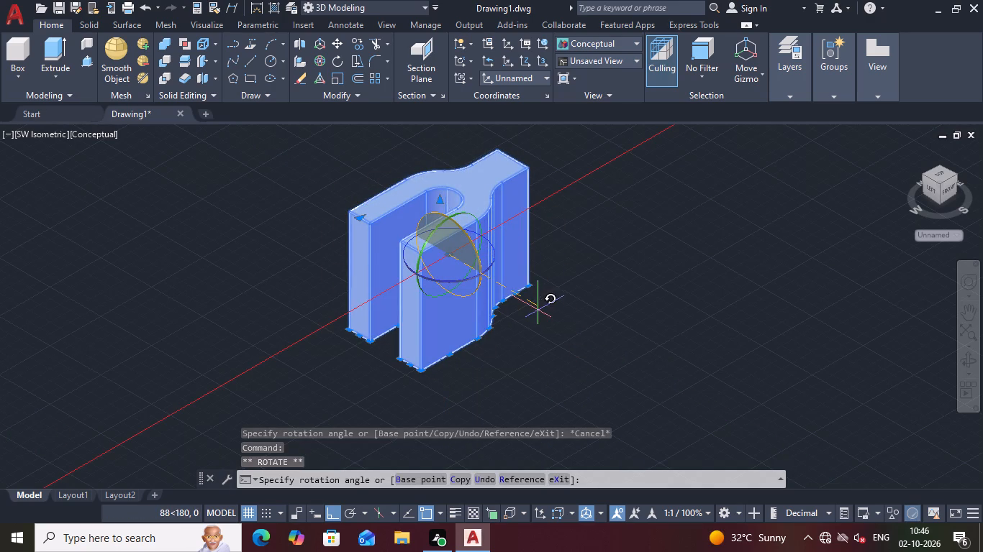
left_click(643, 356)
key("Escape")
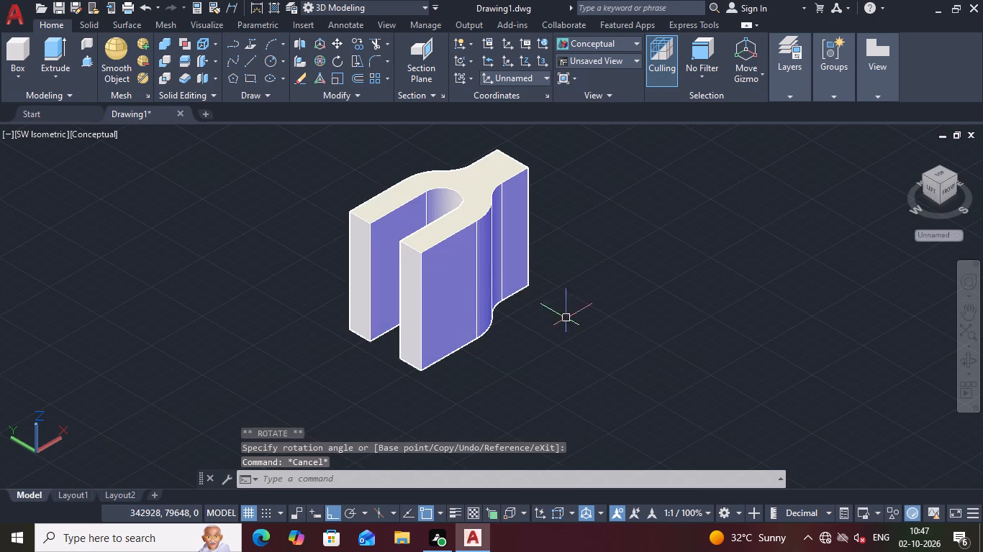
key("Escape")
Rotate the fork solid a quarter turn about the X axis with 3DROTATE, so the prongs lie one above the other and the profile faces front.
key("space")
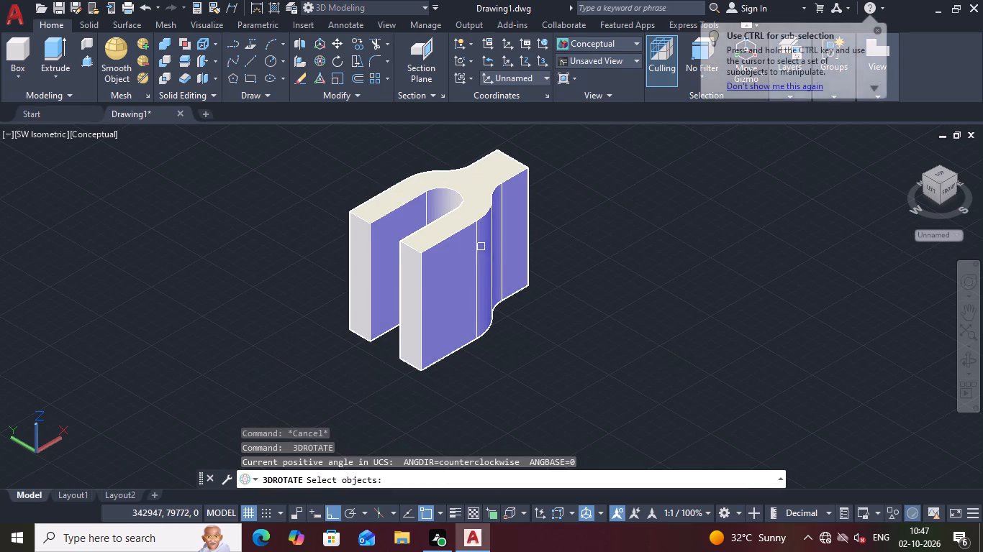
left_click(463, 235)
right_click(463, 235)
left_click(474, 248)
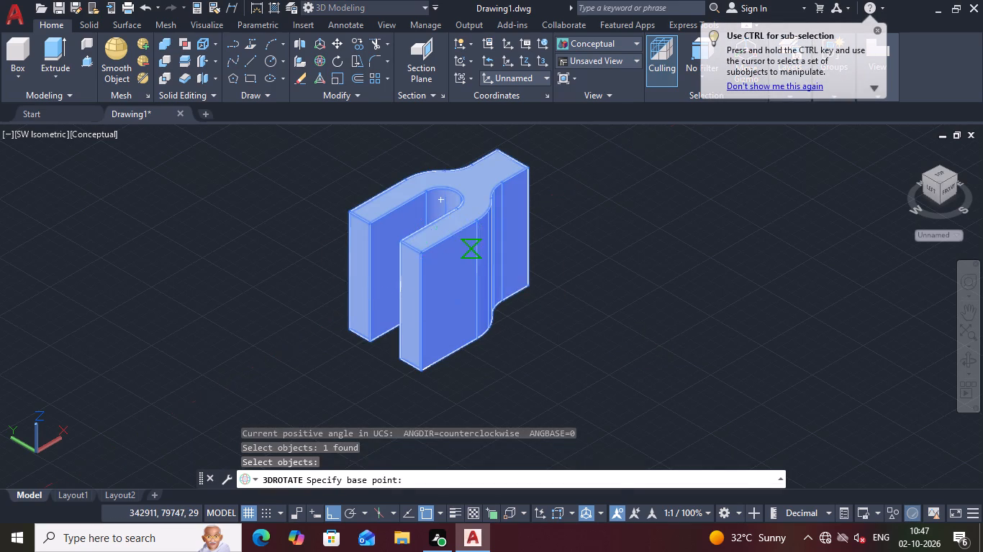
left_click(504, 359)
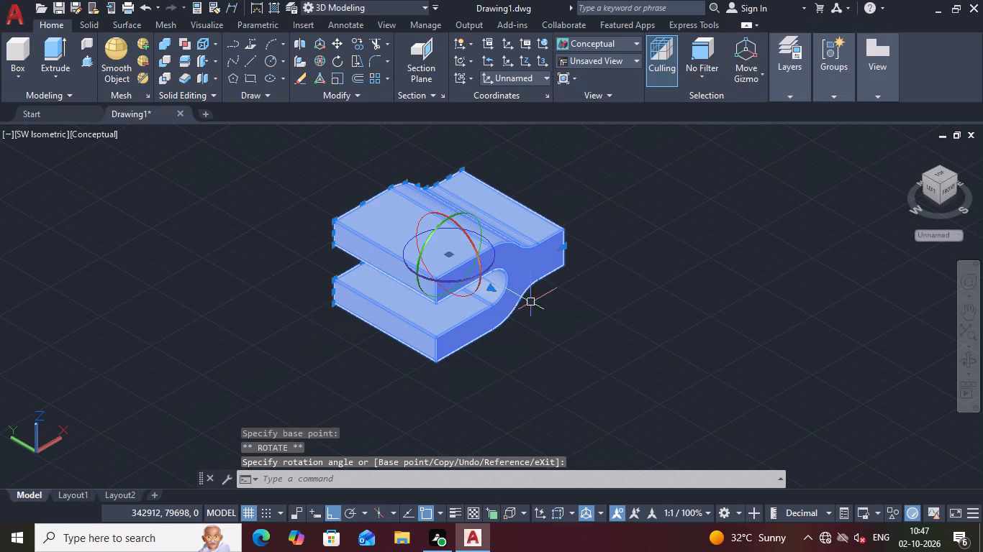
key("Escape")
middle_click_drag(607, 351, 543, 299)
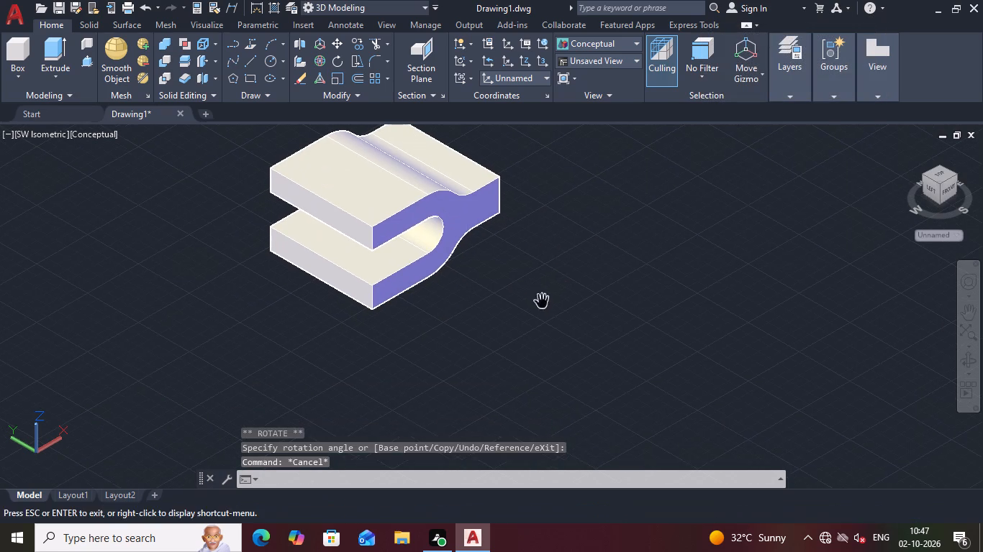
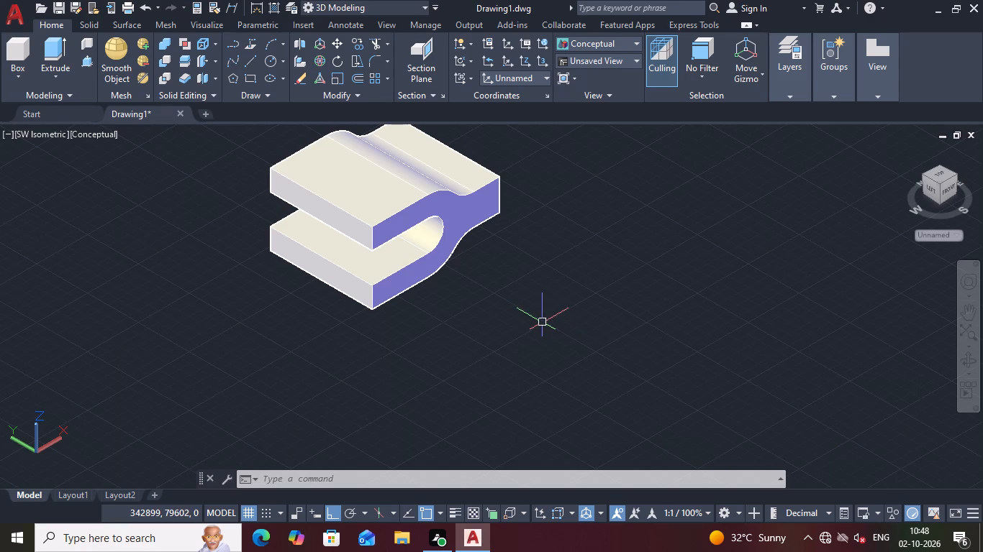
In the top view, draw a circle of radius 12.5 mm in the empty area below and left of the fork solid.
left_click(940, 173)
scroll(752, 330, "down", 1)
middle_click_drag(747, 328, 725, 308)
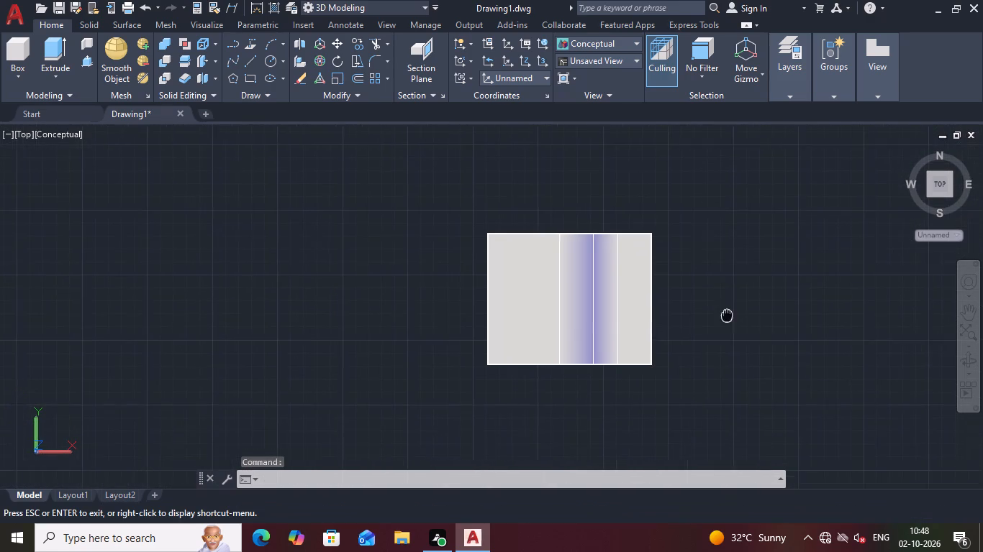
middle_click_drag(725, 308, 773, 264)
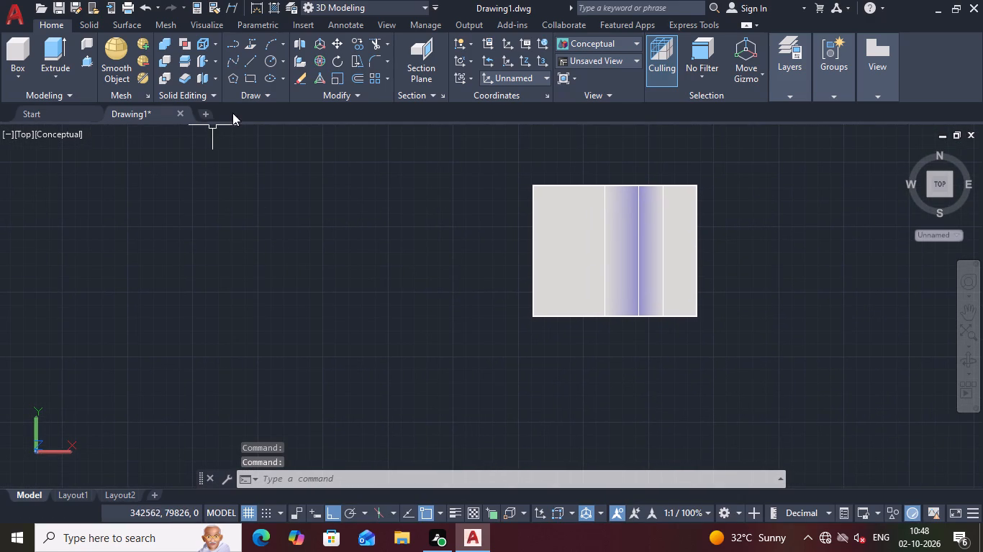
left_click(269, 61)
scroll(268, 261, "down", 1)
middle_click_drag(273, 257, 363, 211)
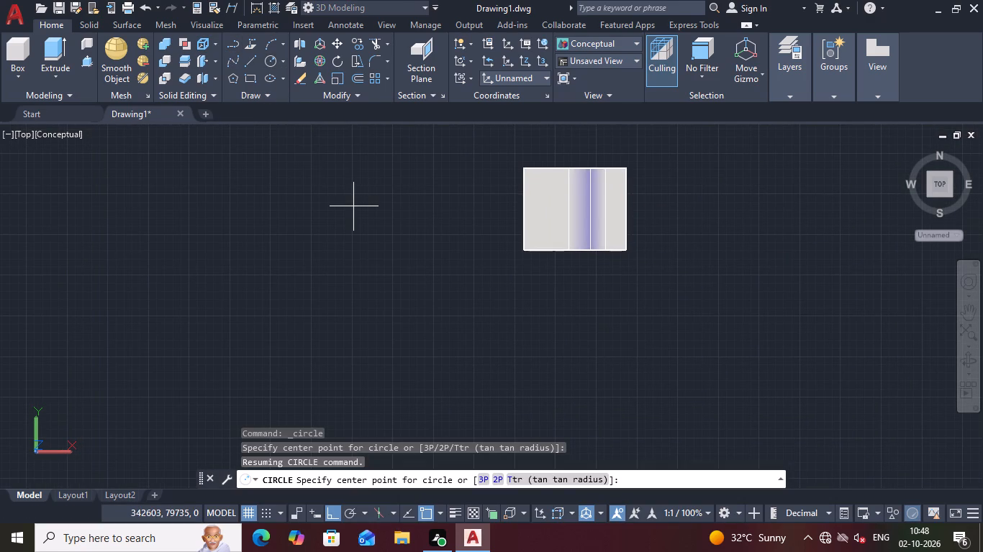
left_click(258, 344)
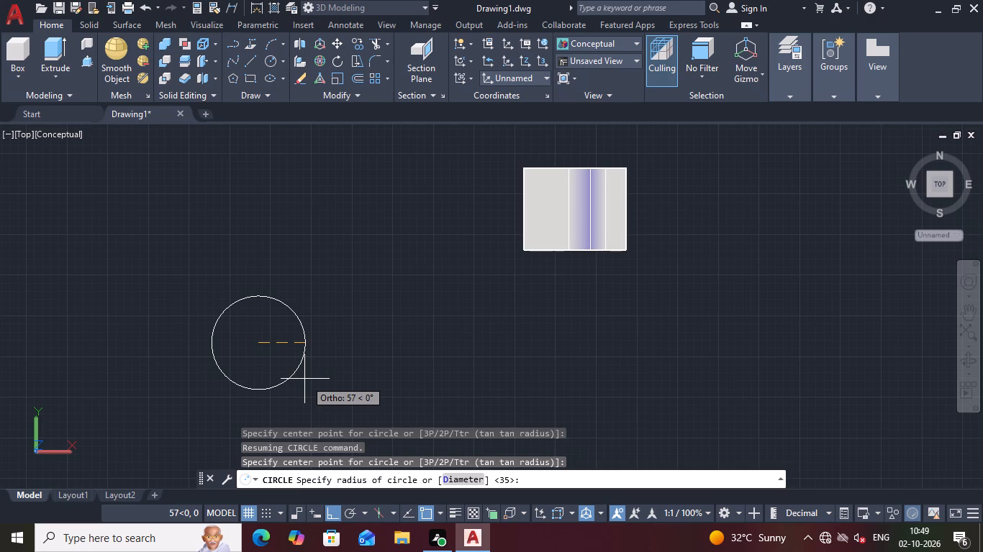
type("12.5")
key("Return")
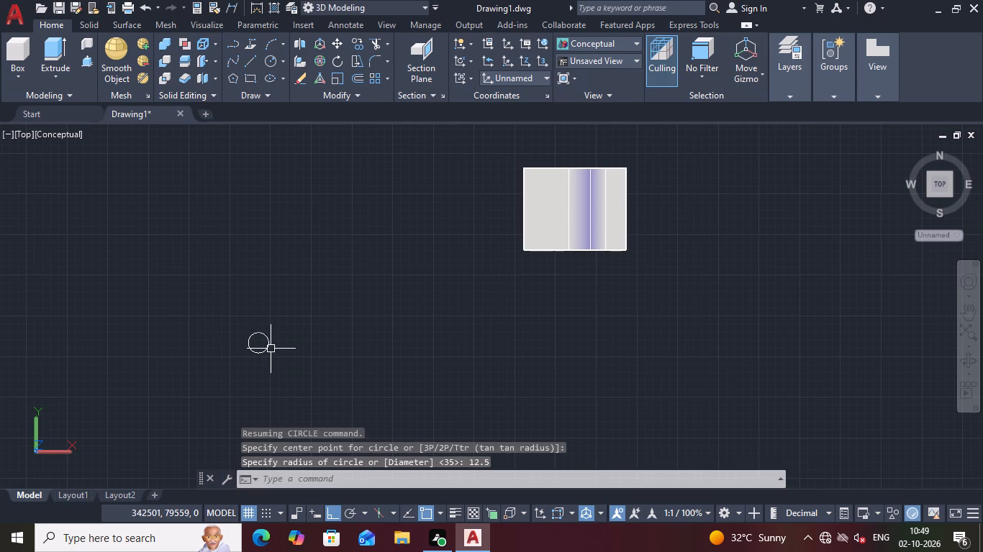
Draw a concentric circle of radius 25 mm around the 12.5 mm radius circle.
key("space")
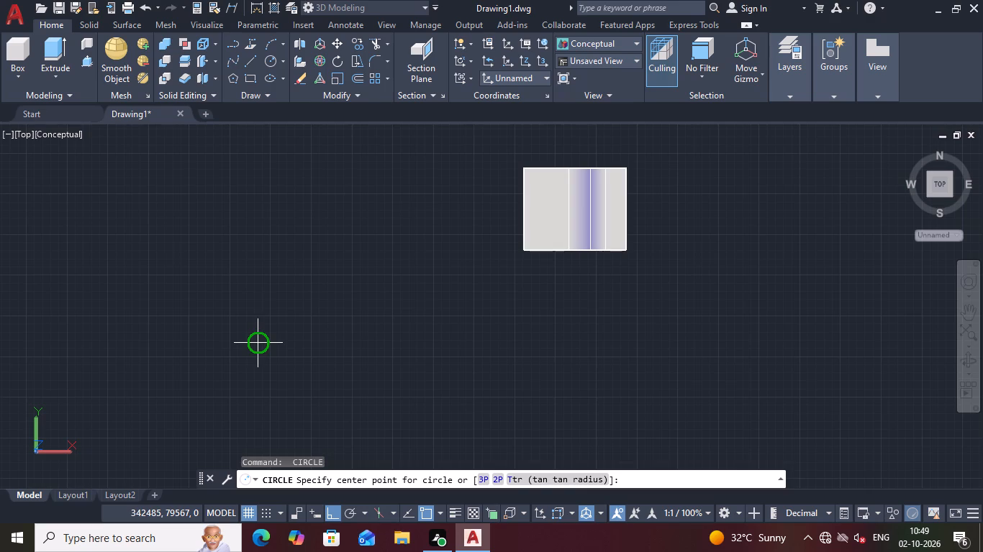
scroll(263, 347, "up", 3)
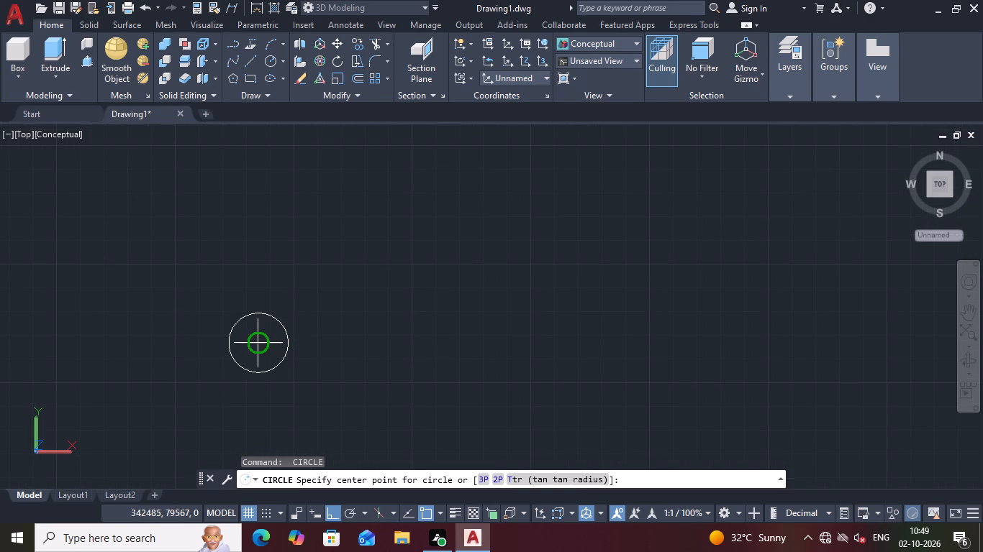
left_click(261, 339)
type("25")
key("Return")
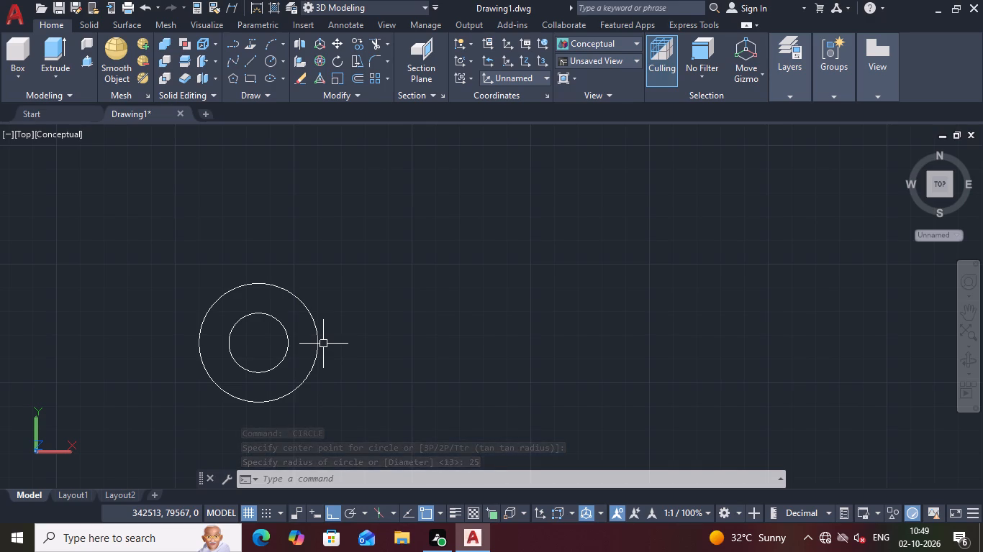
With object snap tracking on, draw a horizontal line about 301 mm long through the circles' centre, extending past both sides.
middle_click_drag(420, 326, 440, 307)
scroll(425, 268, "down", 1)
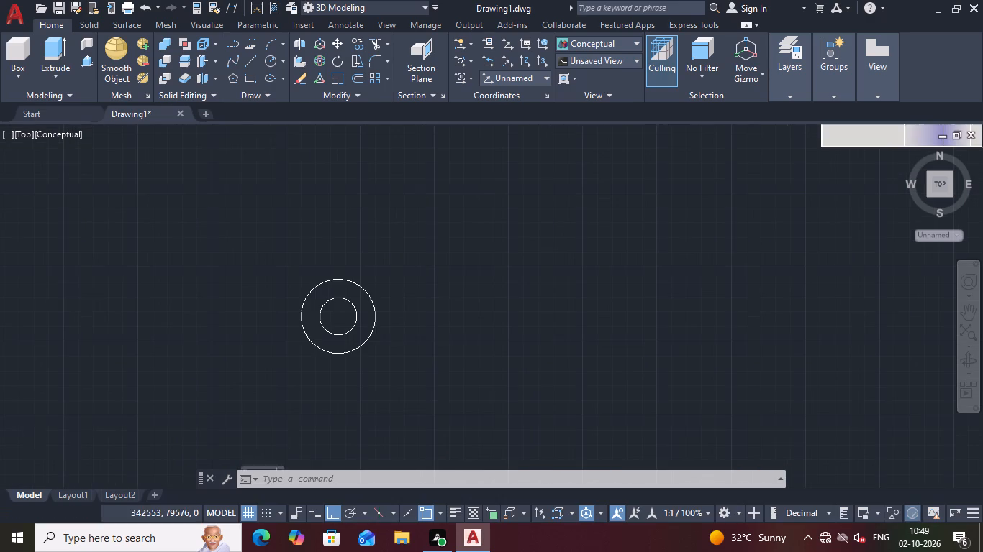
left_click(253, 56)
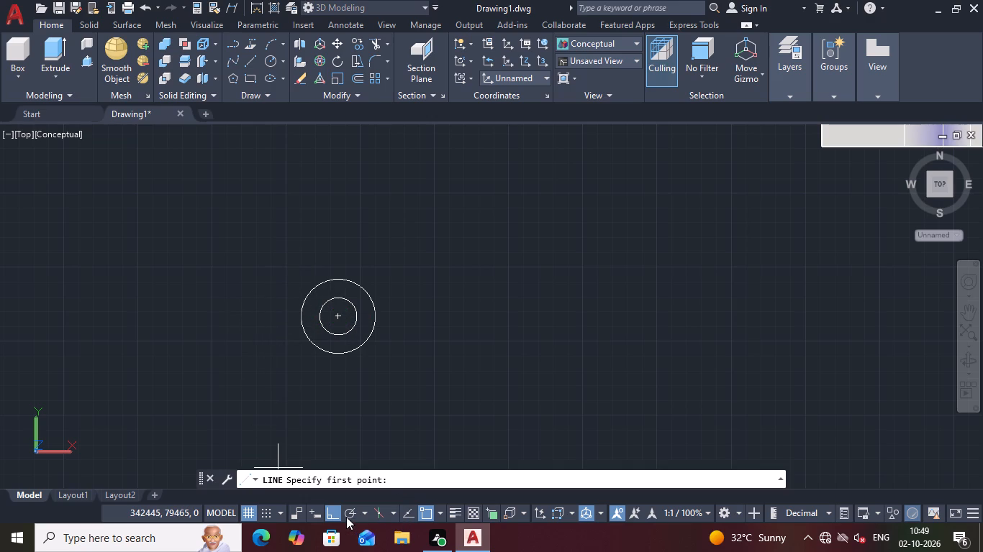
left_click(296, 512)
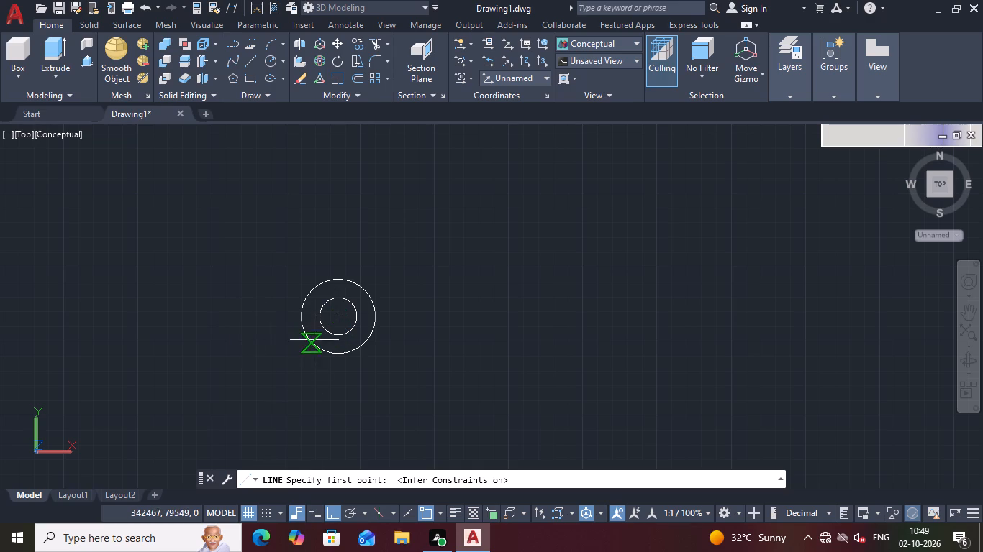
left_click(317, 512)
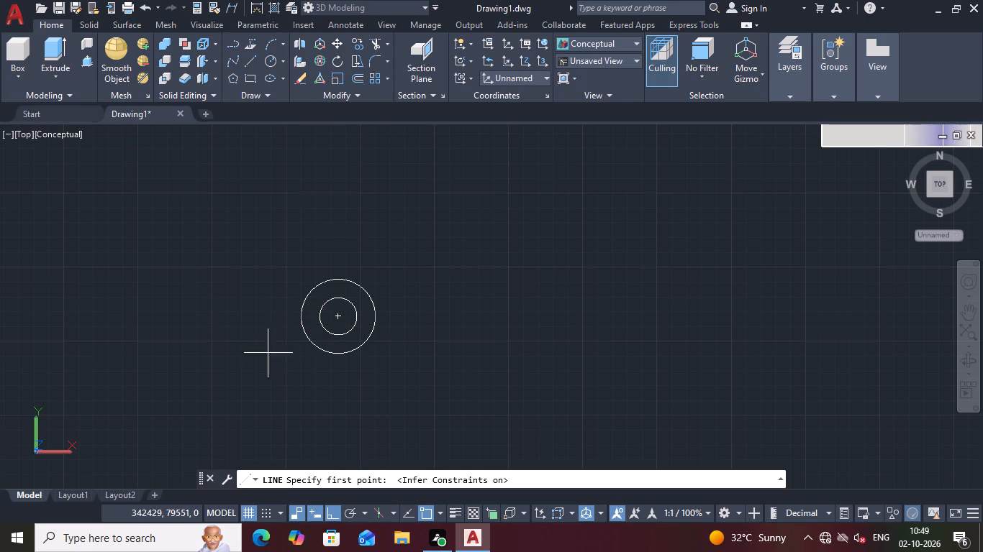
left_click(406, 512)
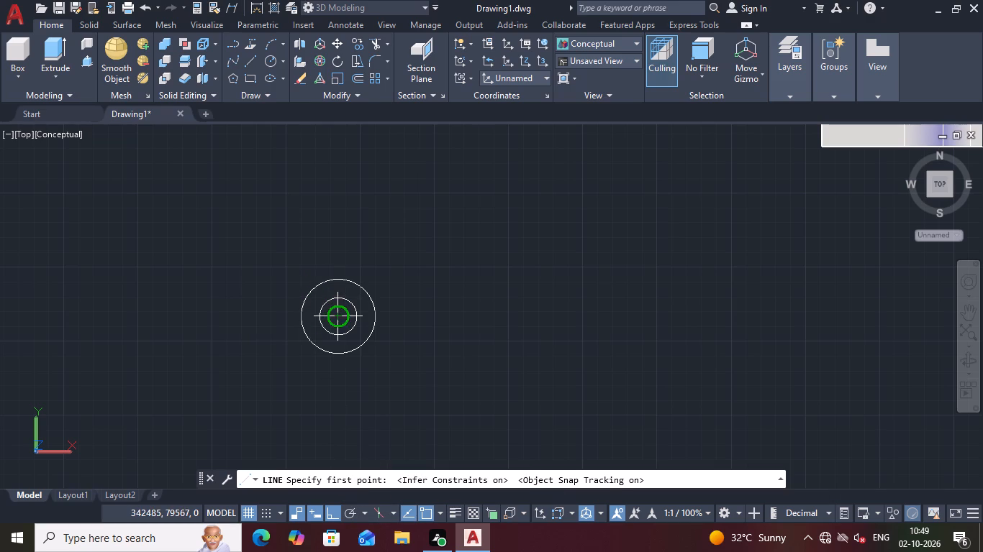
left_click(294, 513)
left_click(316, 515)
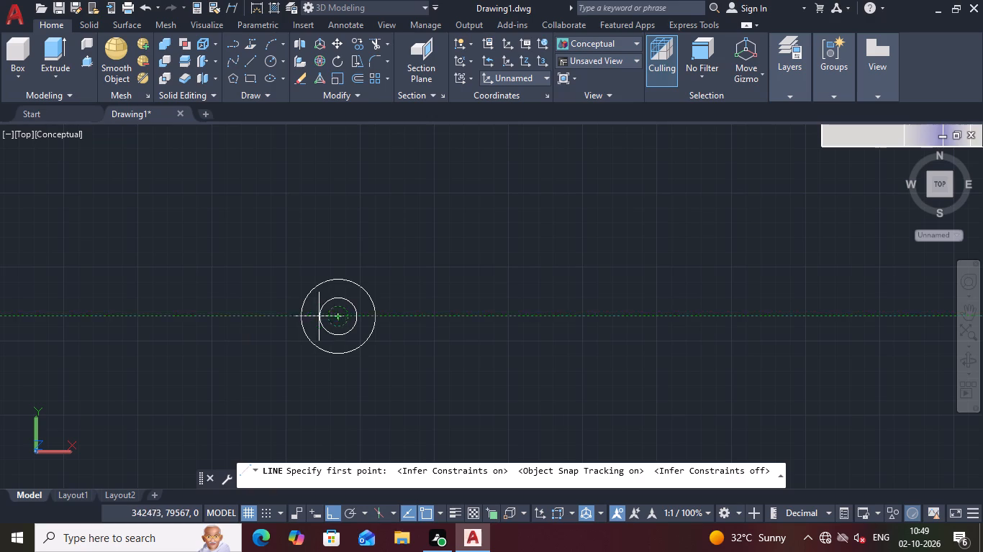
left_click(243, 318)
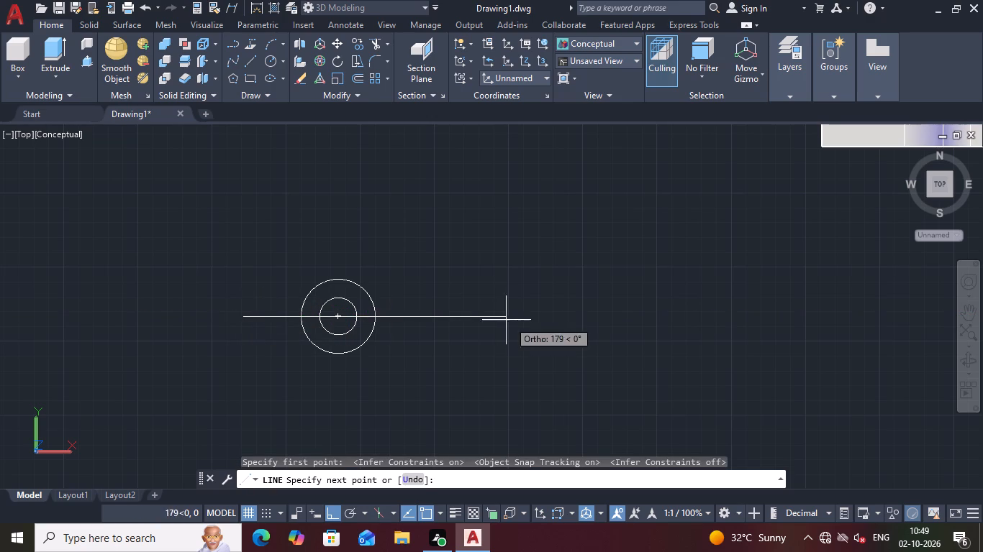
left_click(689, 301)
key("Escape")
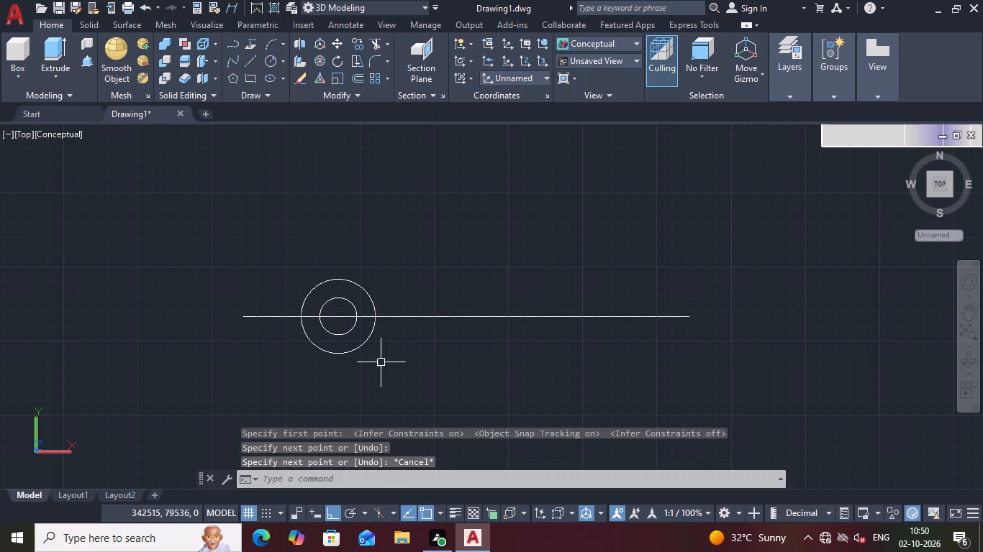
Copy the horizontal centre line 15 mm above and 15 mm below itself.
scroll(381, 363, "up", 1)
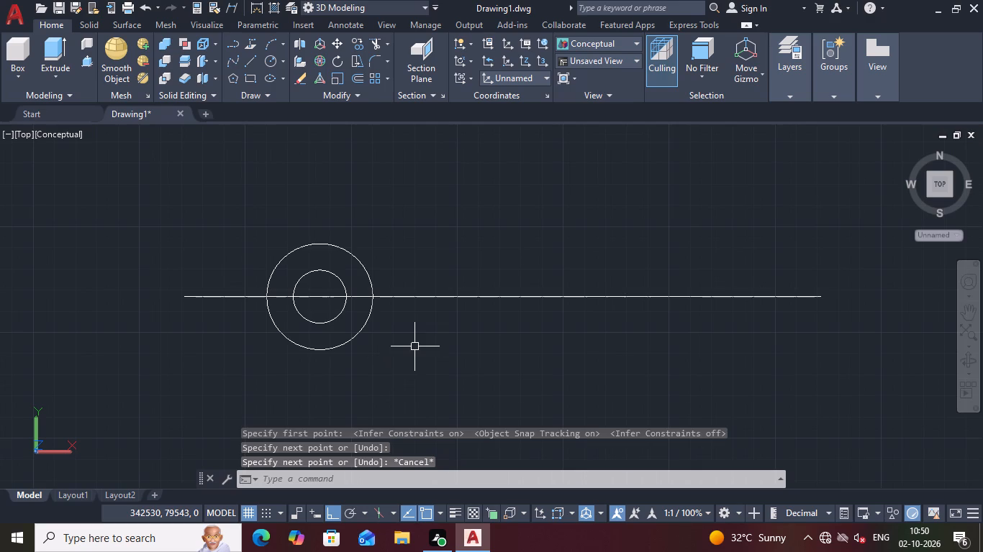
left_click(484, 351)
left_click(461, 286)
right_click(461, 286)
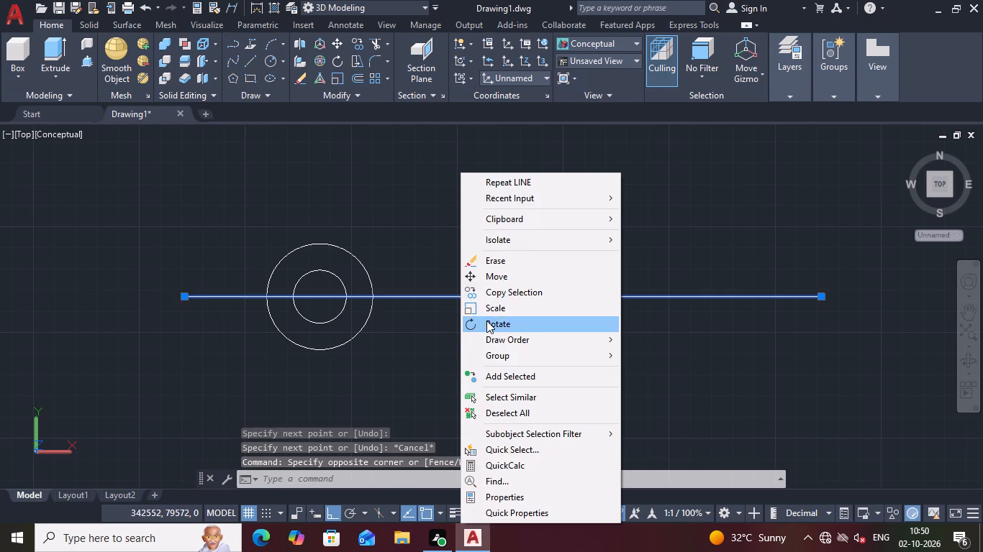
left_click(498, 296)
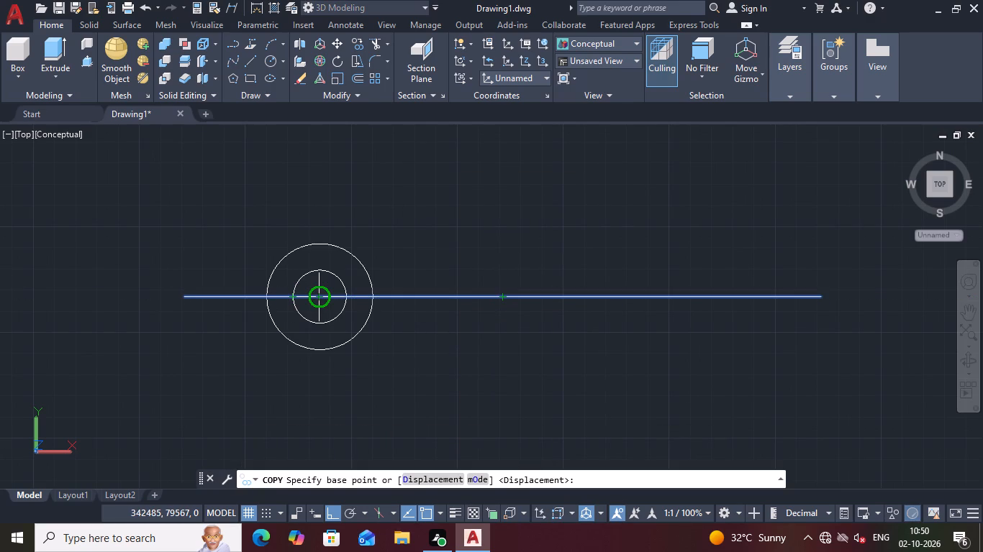
left_click(319, 293)
type("15")
key("Return")
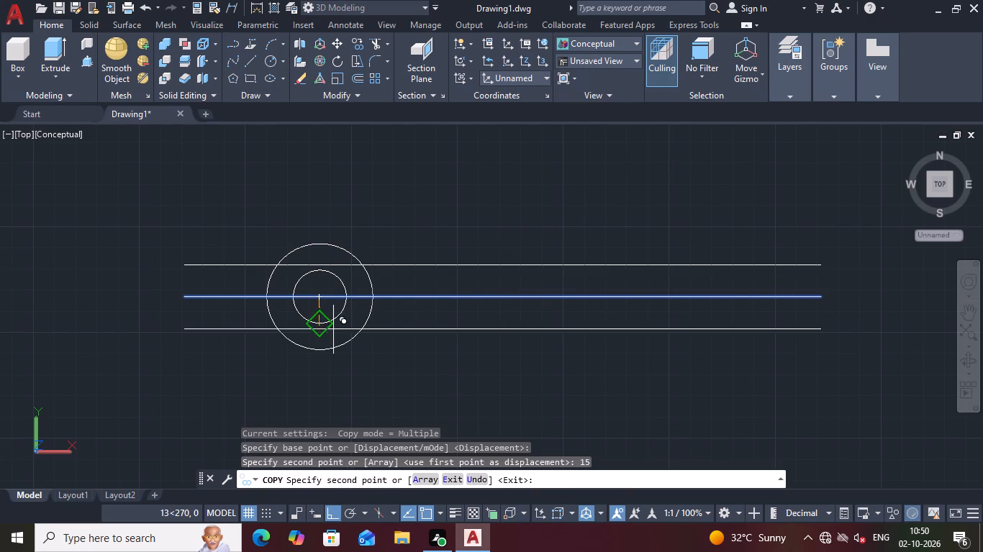
type("15")
key("Return")
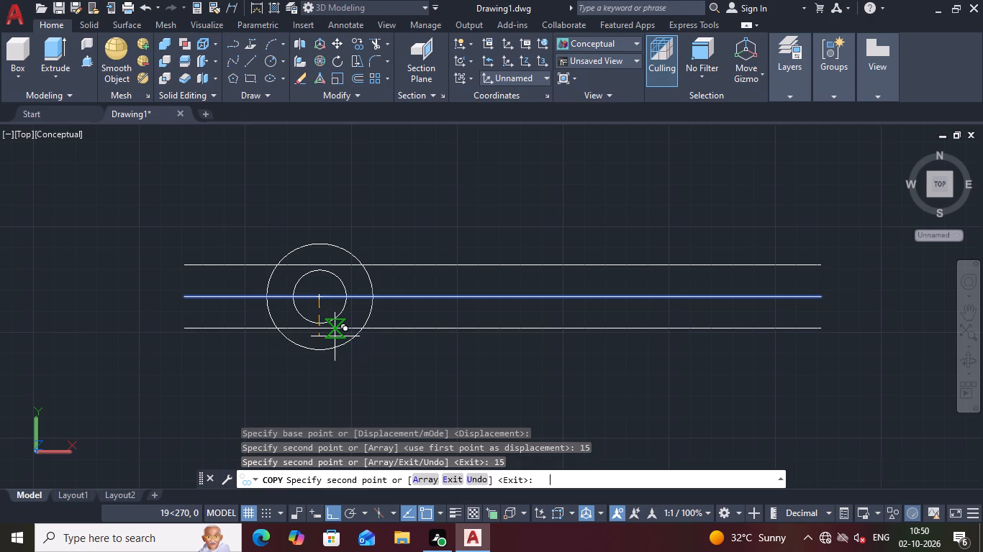
key("Escape")
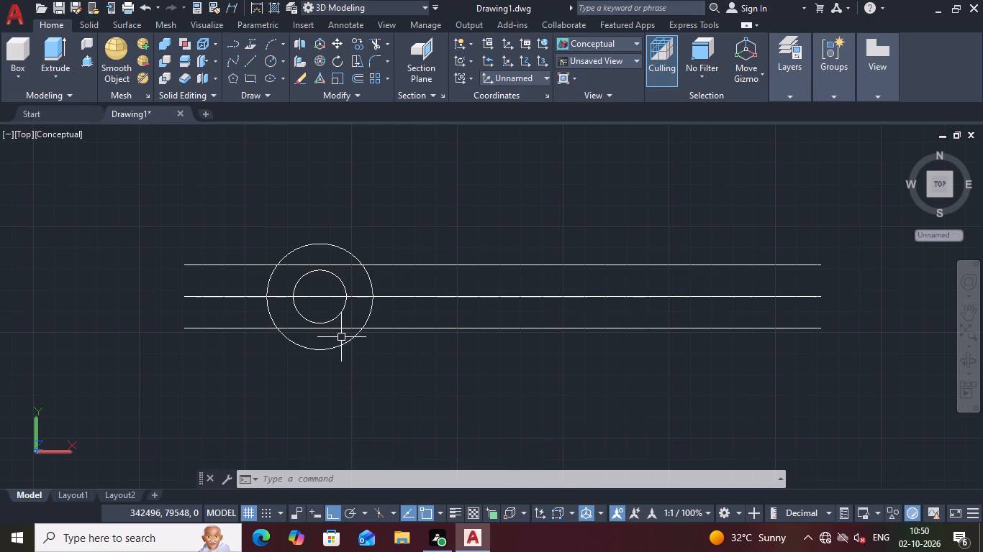
Draw a vertical line through the circles' centre, starting about 42 mm above it and ending below the outer circle.
left_click(254, 64)
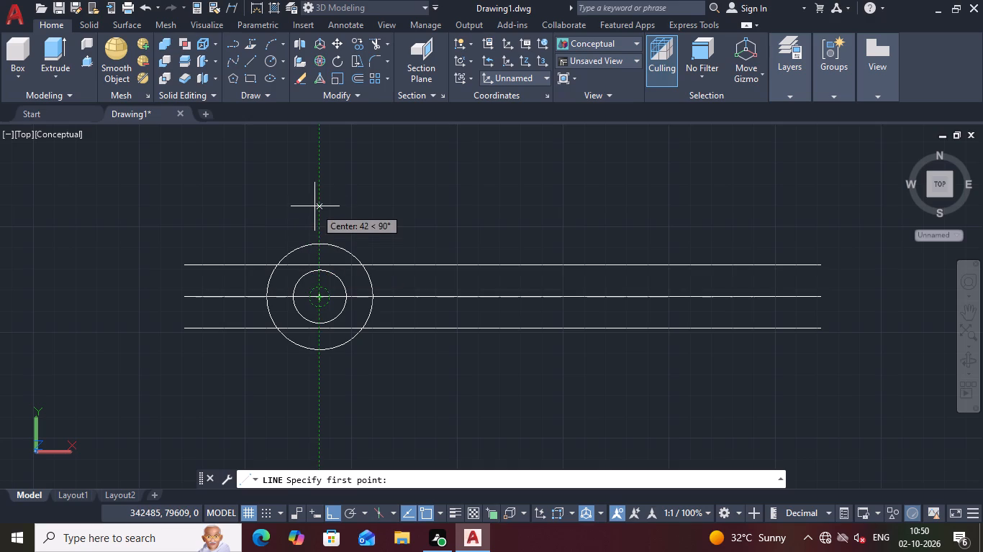
left_click(320, 204)
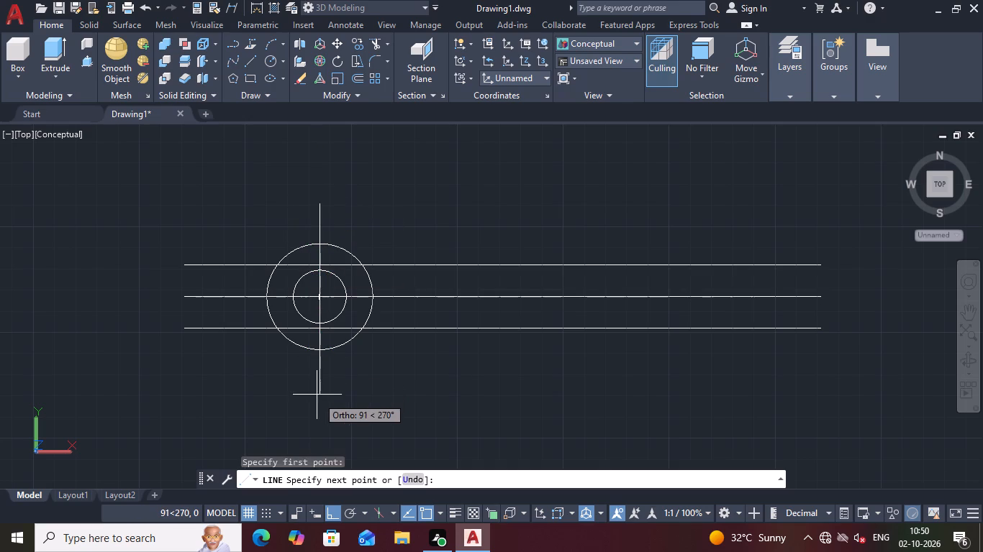
left_click(317, 404)
key("space")
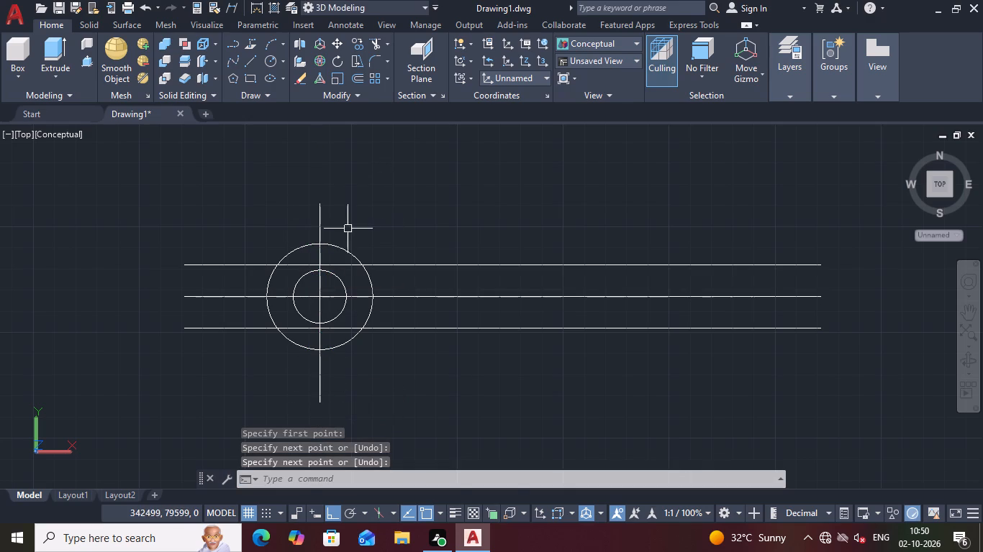
Copy the vertical centre line 100 mm to the right of the circles' centre.
left_click(348, 229)
left_click(308, 213)
right_click(308, 213)
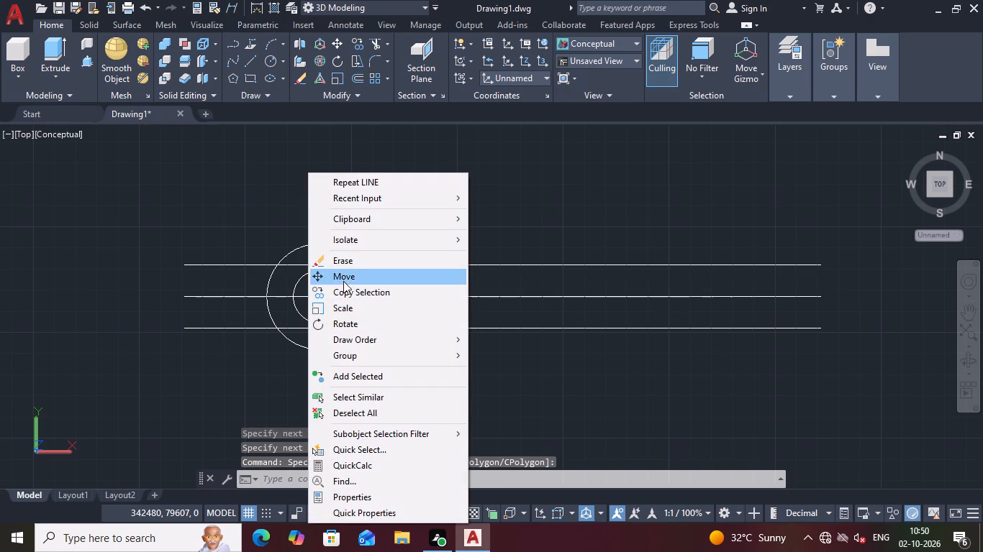
left_click(343, 289)
left_click(322, 294)
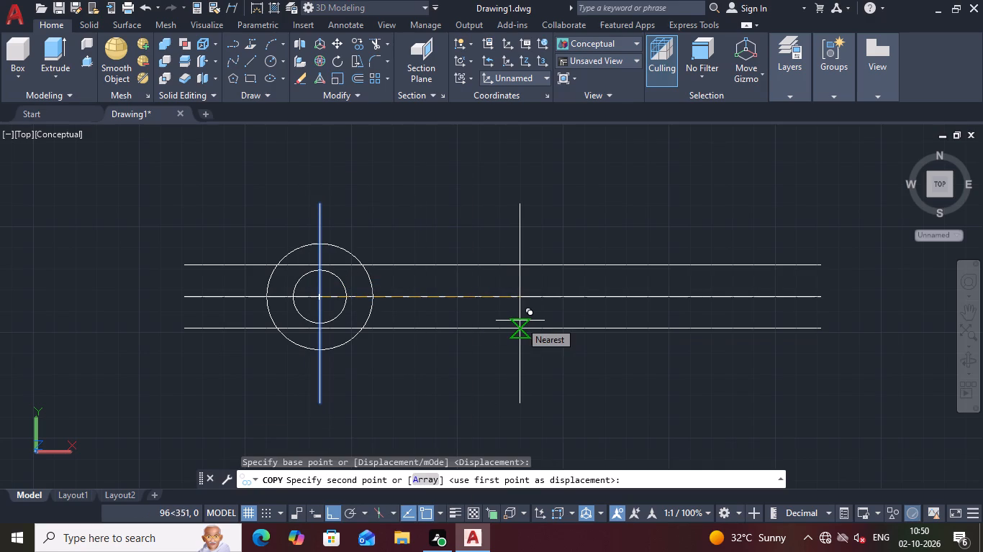
type("100")
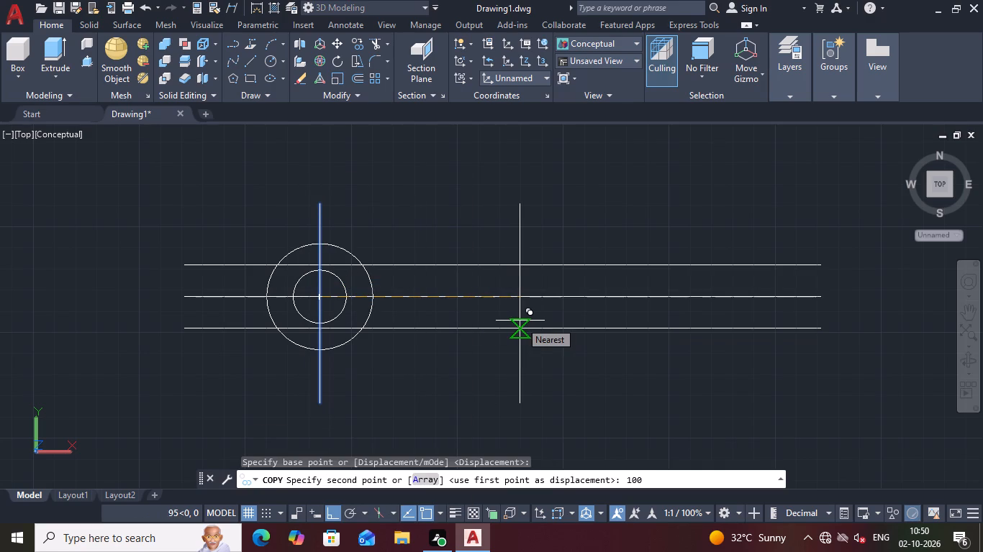
key("Return")
key("space")
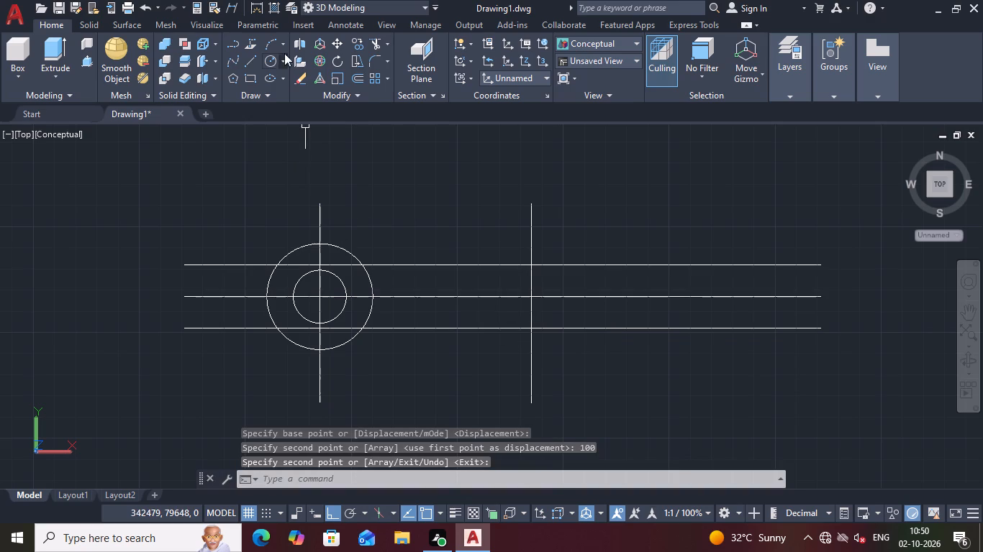
Trim the horizontal lines outside the outer circle and the 100 mm vertical line, and the upper overhangs of both vertical lines.
left_click(376, 40)
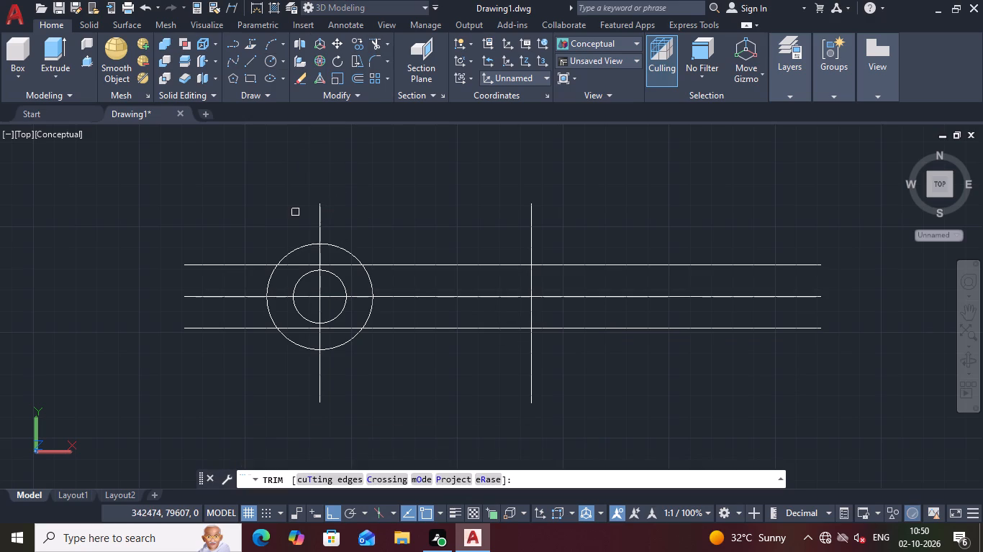
left_click(230, 235)
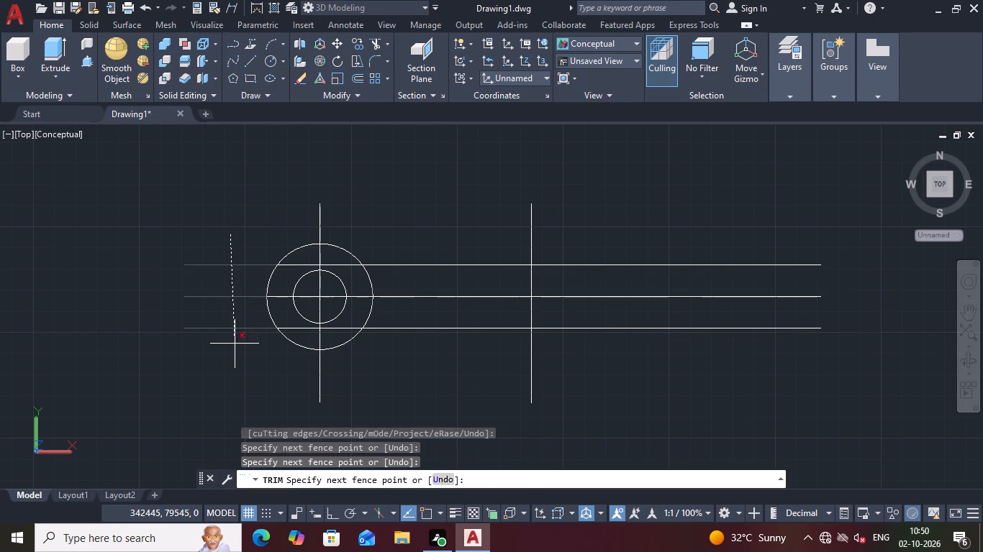
left_click(234, 356)
left_click(279, 221)
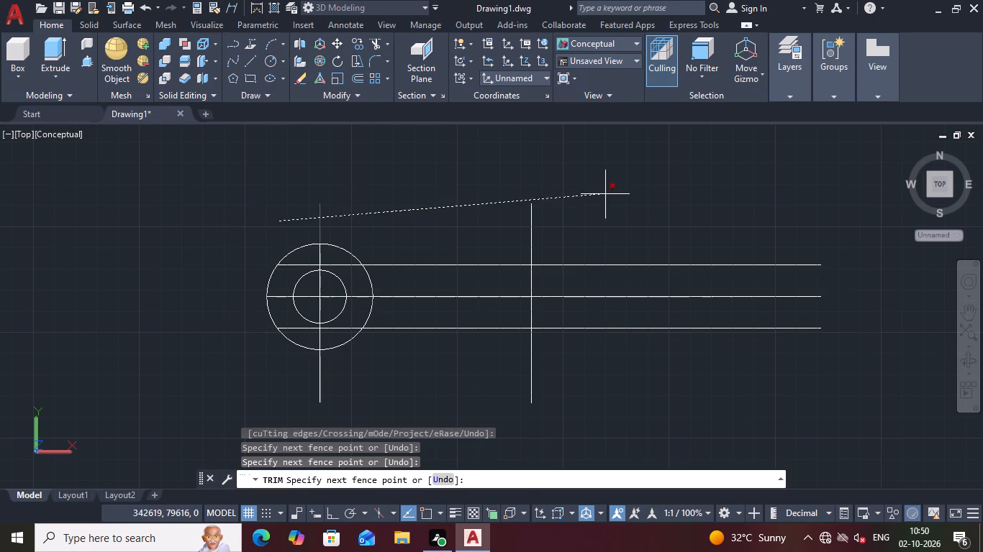
left_click(584, 228)
left_click(614, 201)
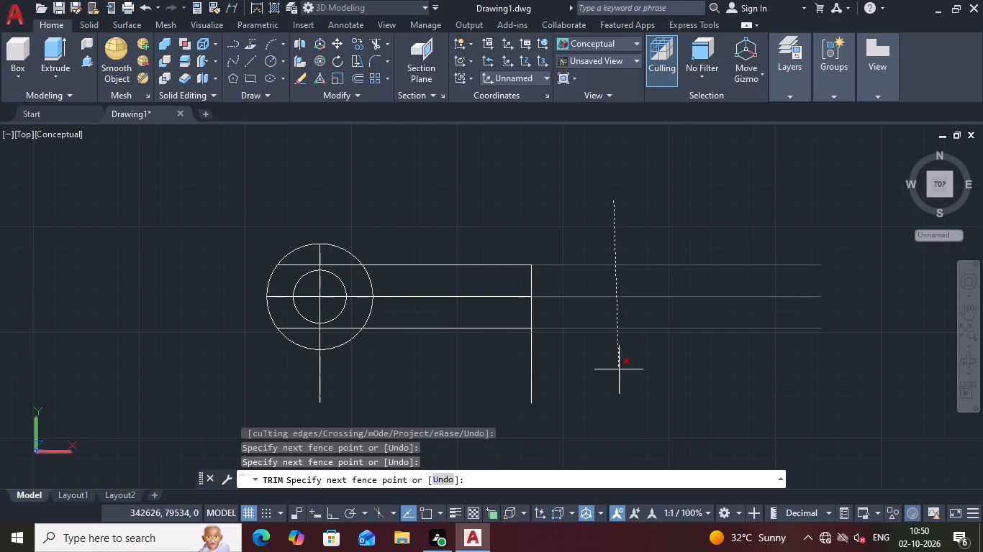
double_click(619, 373)
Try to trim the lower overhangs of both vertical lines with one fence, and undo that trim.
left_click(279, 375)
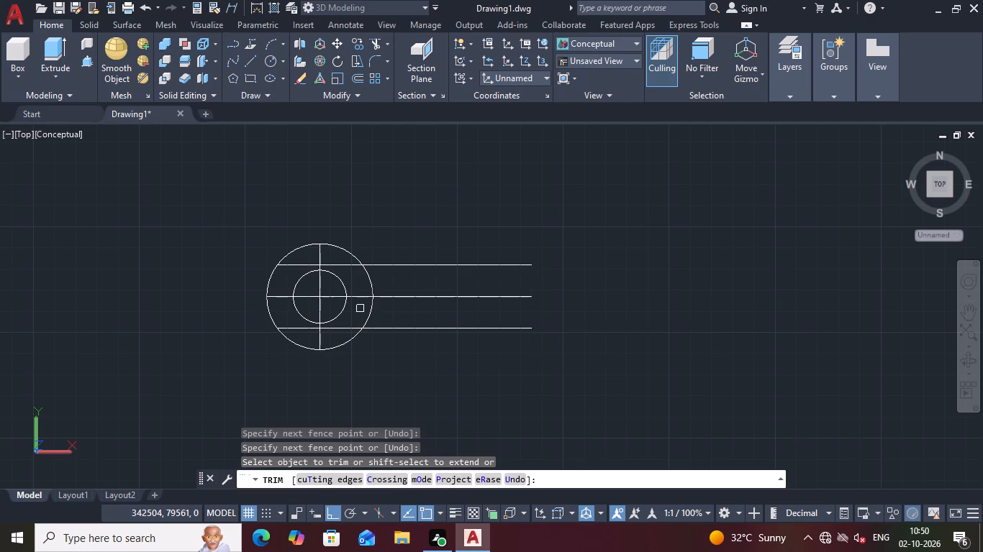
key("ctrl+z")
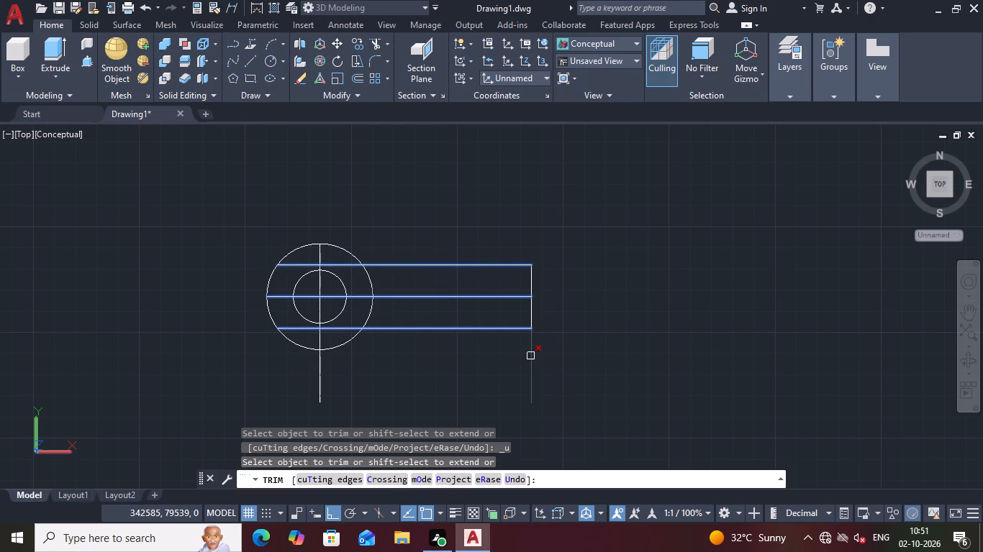
Trim the lower overhangs of both vertical lines one at a time.
left_click(531, 356)
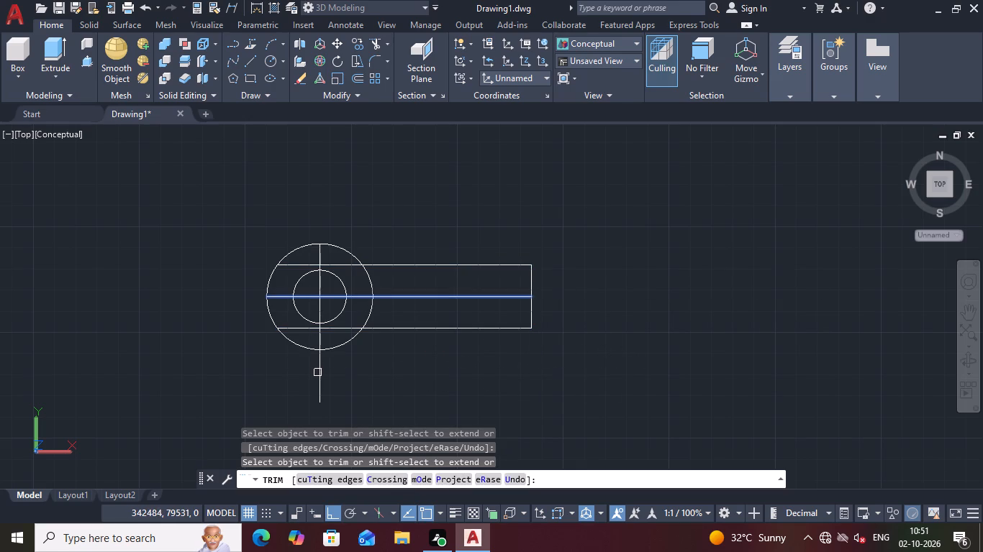
left_click(319, 374)
key("Escape")
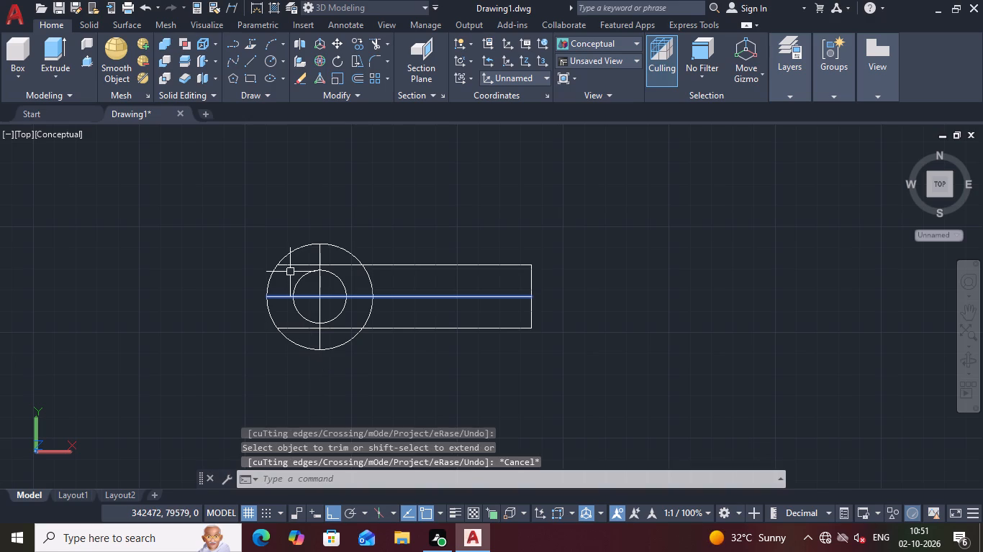
key("Escape")
Trim the left ends of the three horizontal lines inside the outer circle.
key("space")
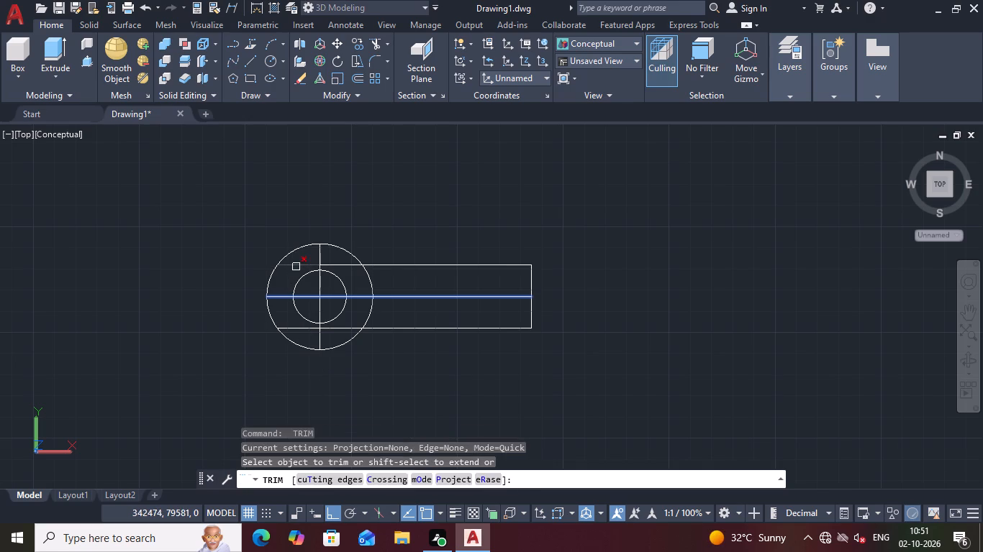
left_click(296, 267)
left_click(281, 299)
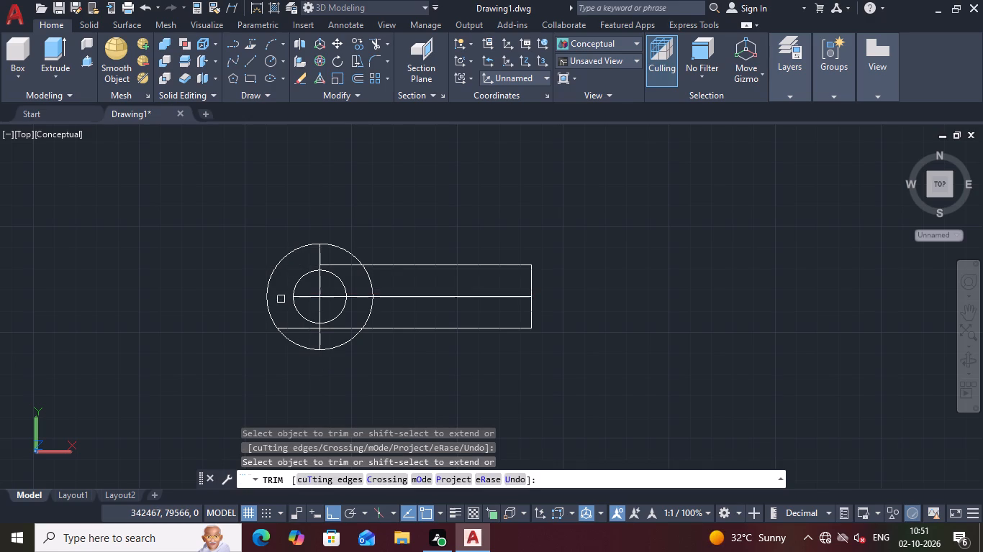
left_click(296, 331)
Trim all remaining horizontal and vertical line segments inside the outer circle, leaving the inner circle whole.
scroll(696, 189, "down", 1)
middle_click_drag(685, 219, 654, 351)
middle_click_drag(631, 338, 610, 282)
scroll(445, 317, "up", 2)
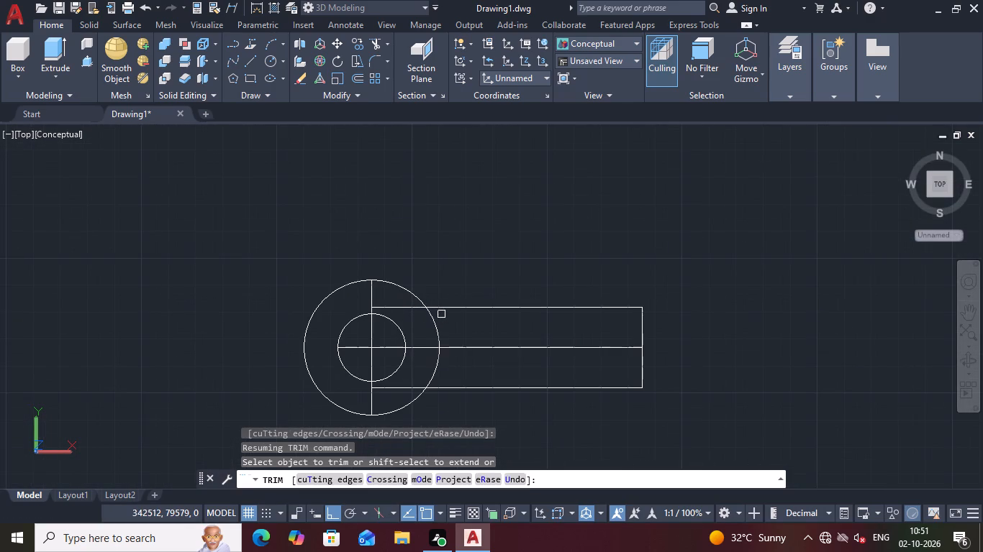
left_click(409, 310)
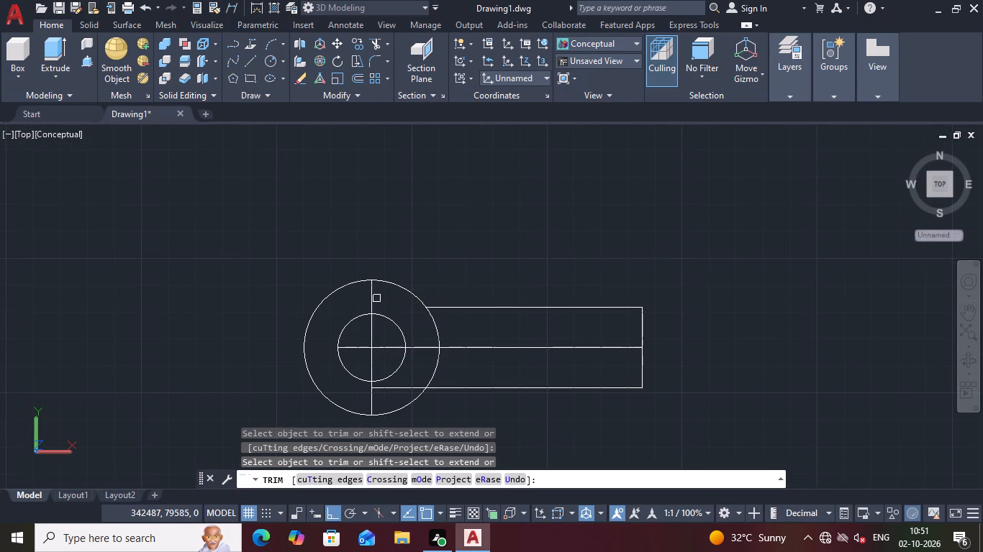
left_click(373, 299)
left_click(371, 328)
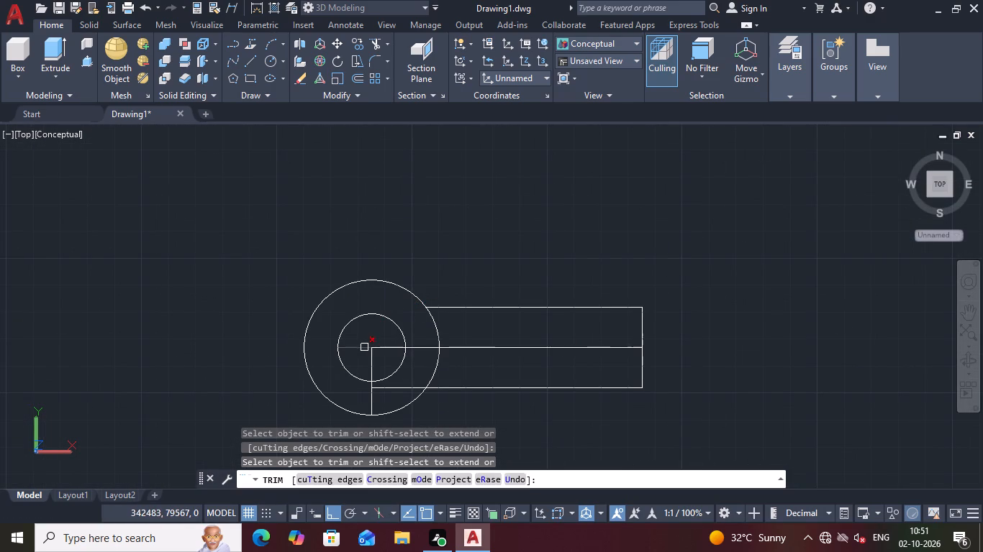
left_click(365, 348)
left_click(390, 346)
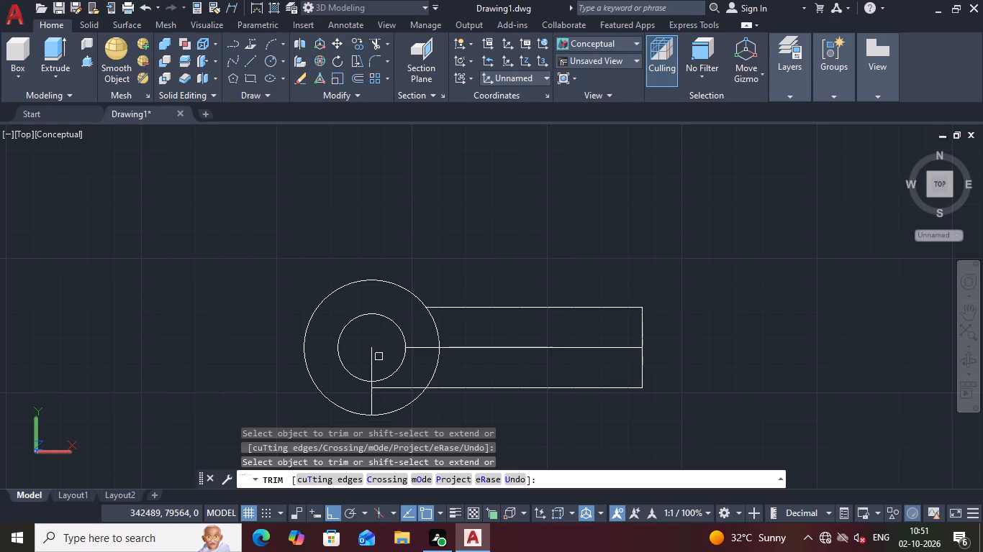
left_click(371, 362)
left_click(373, 393)
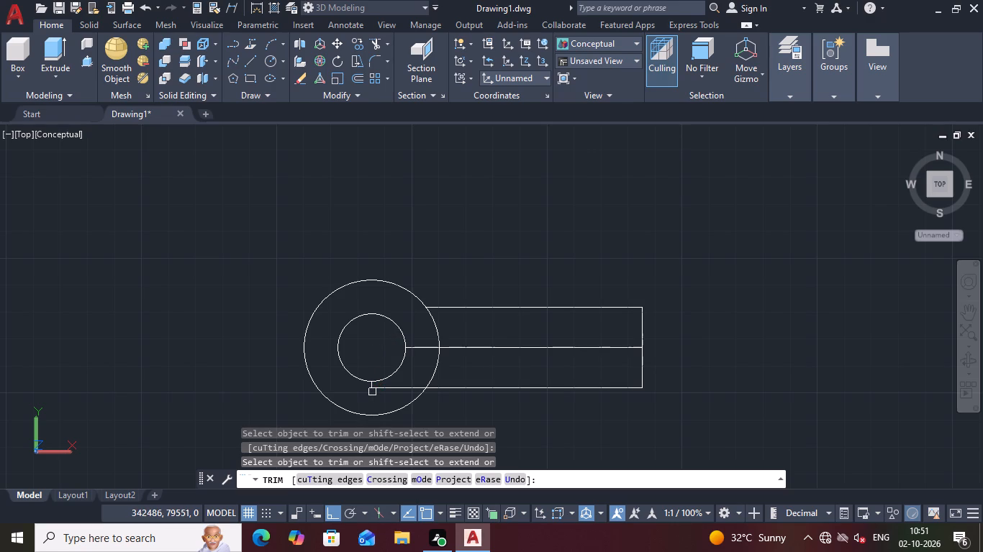
left_click(393, 389)
scroll(385, 388, "up", 3)
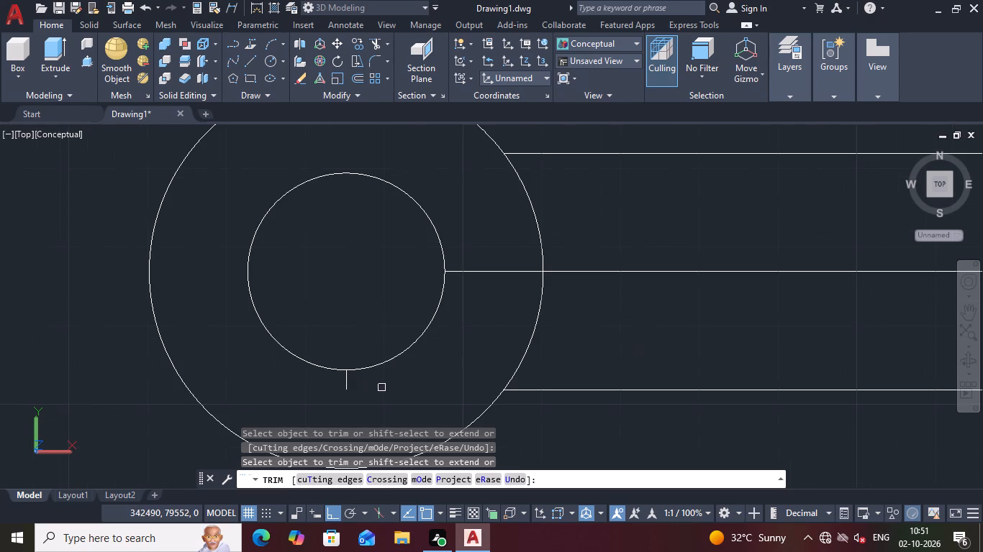
left_click(345, 383)
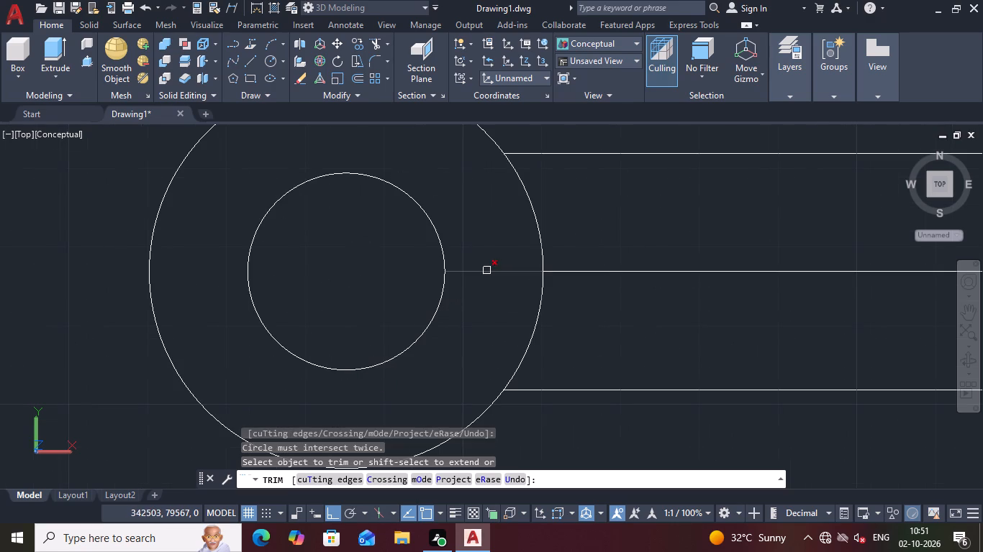
left_click(487, 271)
Trim the outer circle's arc between the arm's two edges and remove the leftover centre line inside the arm.
scroll(487, 271, "down", 3)
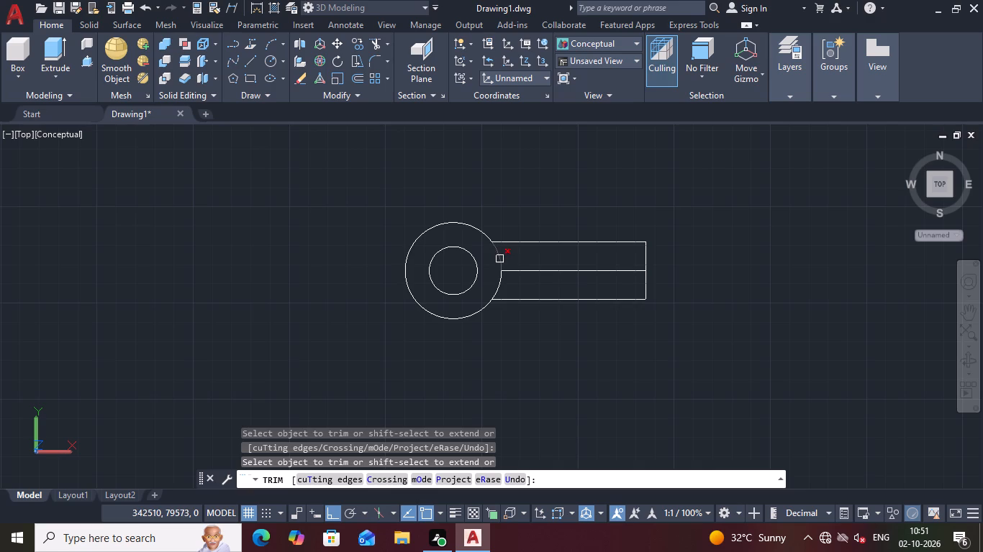
left_click(500, 259)
left_click(500, 287)
key("Escape")
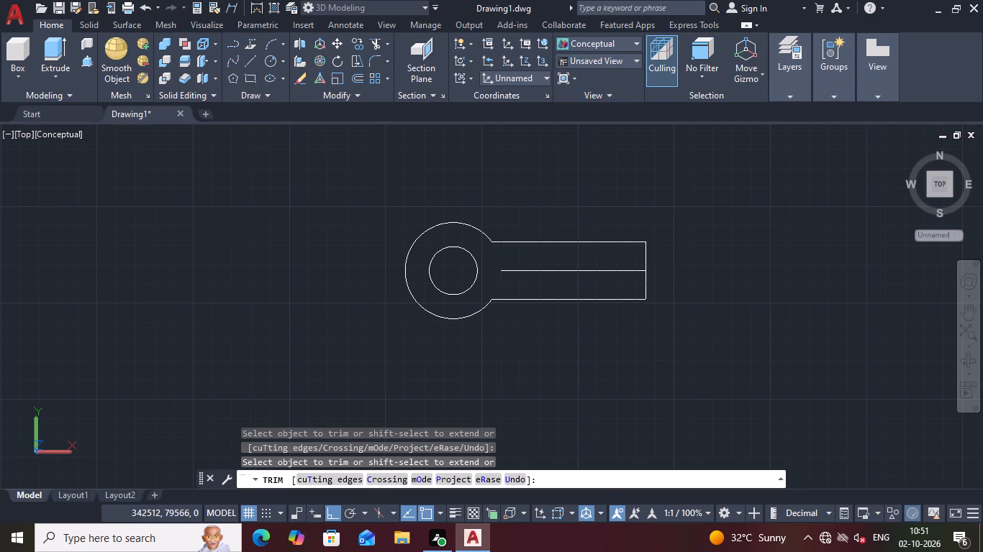
key("space")
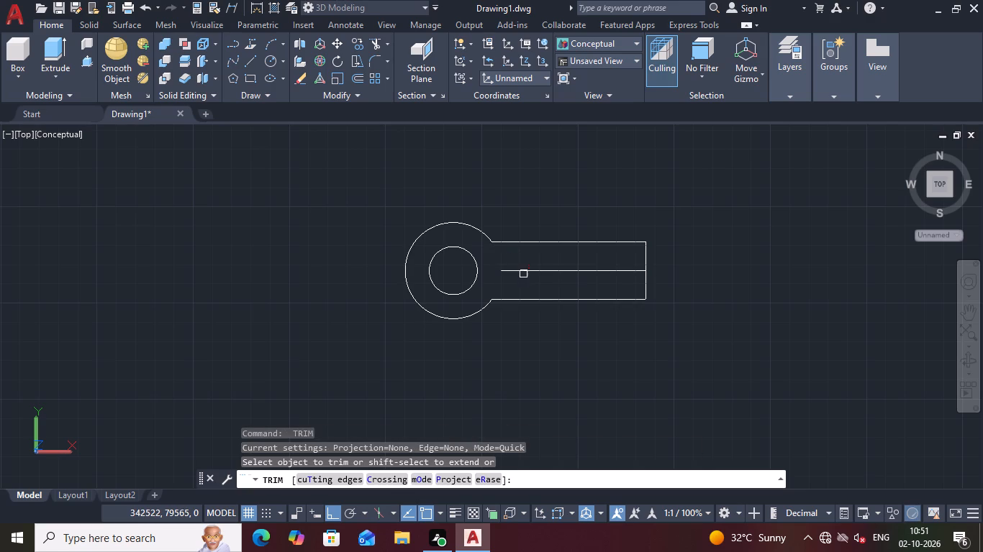
left_click(525, 272)
key("space")
Fillet both junctions between the outer circle's arc and the arm's long edges with a 25 mm radius.
key("f")
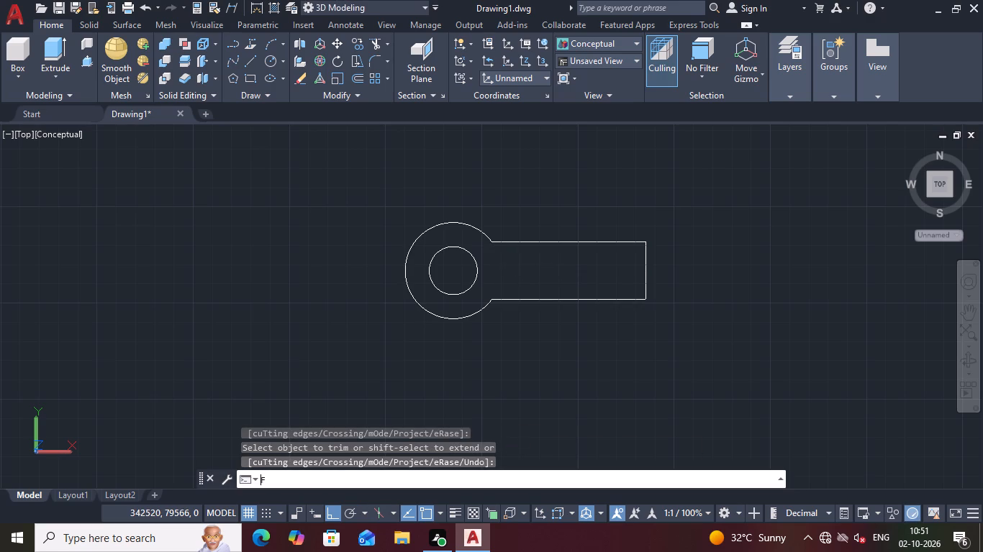
key("Return")
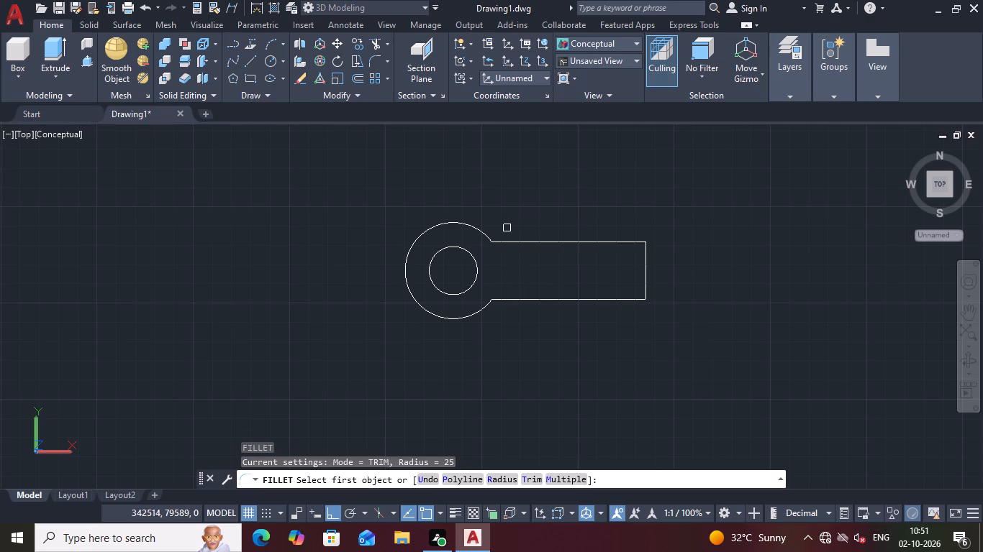
left_click(484, 234)
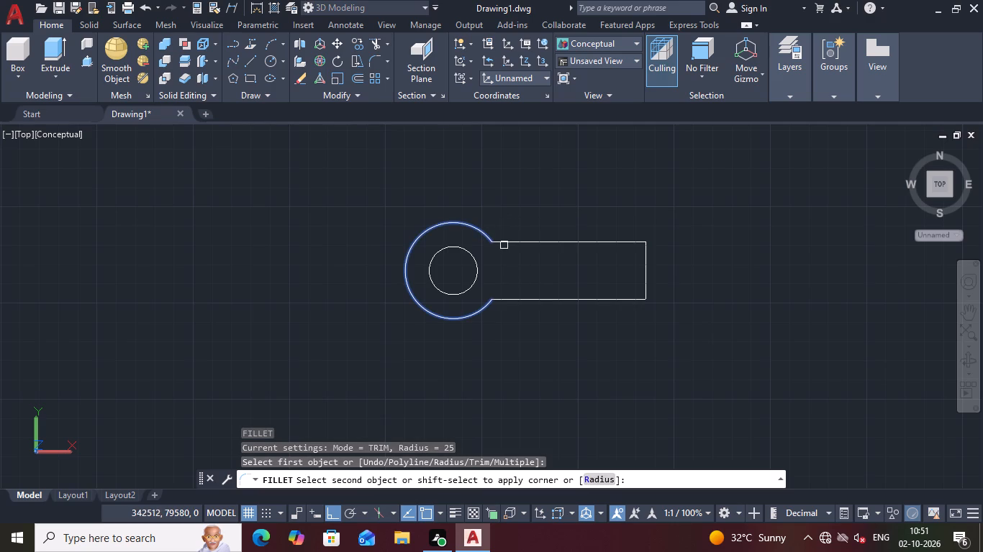
left_click(513, 244)
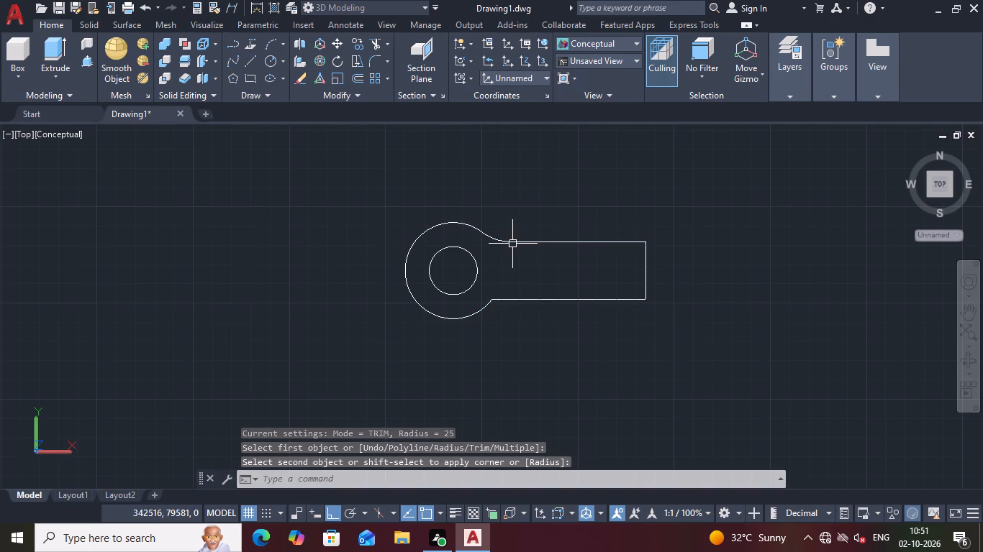
key("space")
left_click(481, 310)
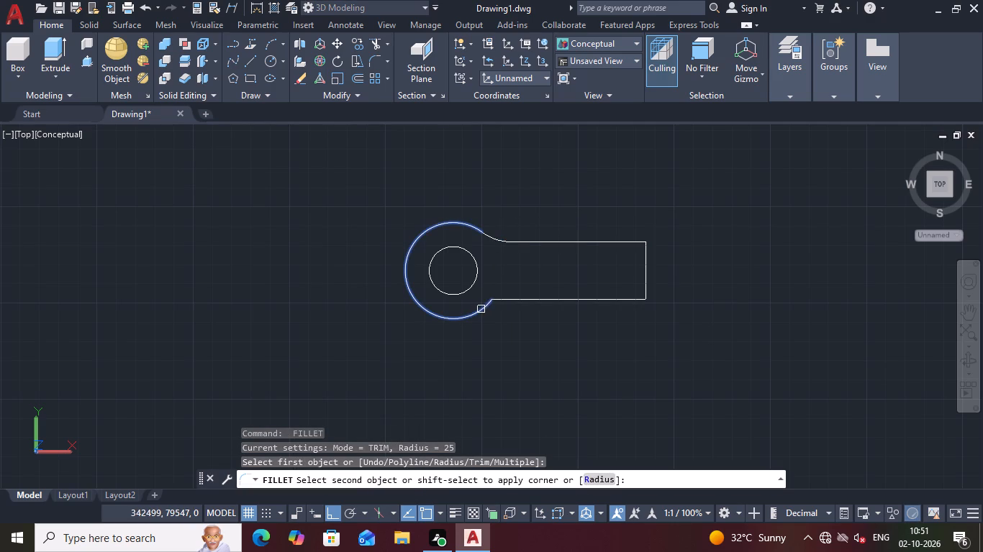
left_click(526, 300)
key("space")
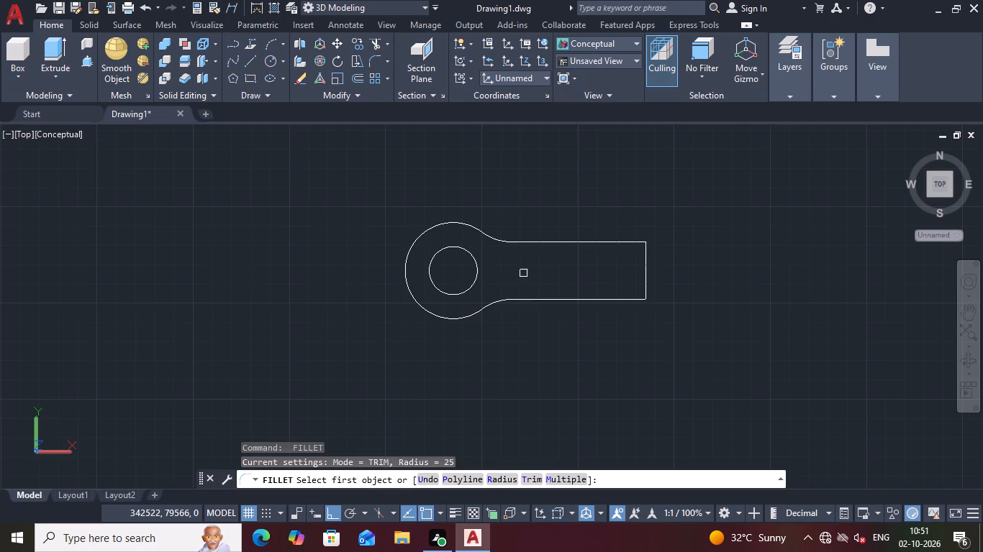
scroll(524, 274, "down", 1)
left_click(657, 348)
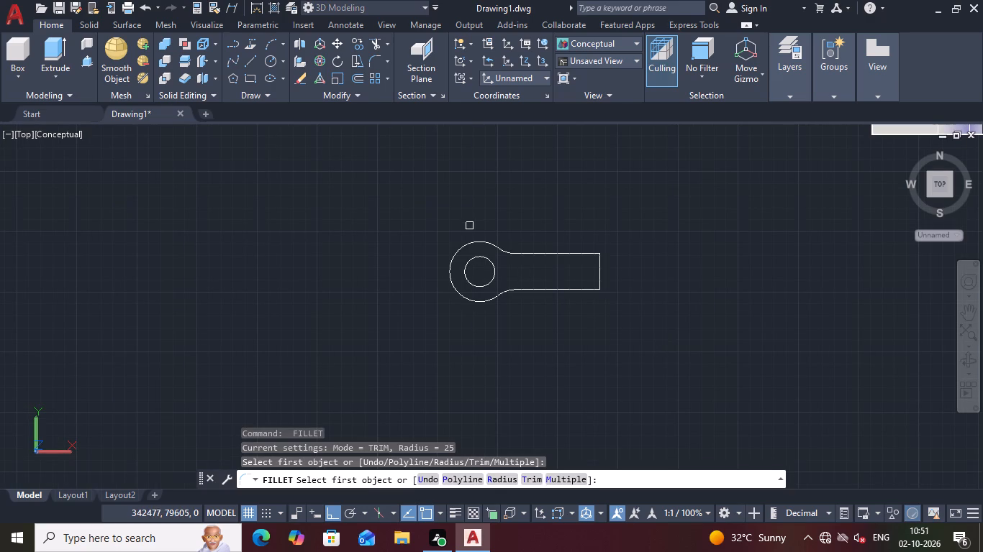
key("Escape")
Join the outer arc, fillets and arm lines into one closed polyline.
left_click(671, 356)
left_click(422, 209)
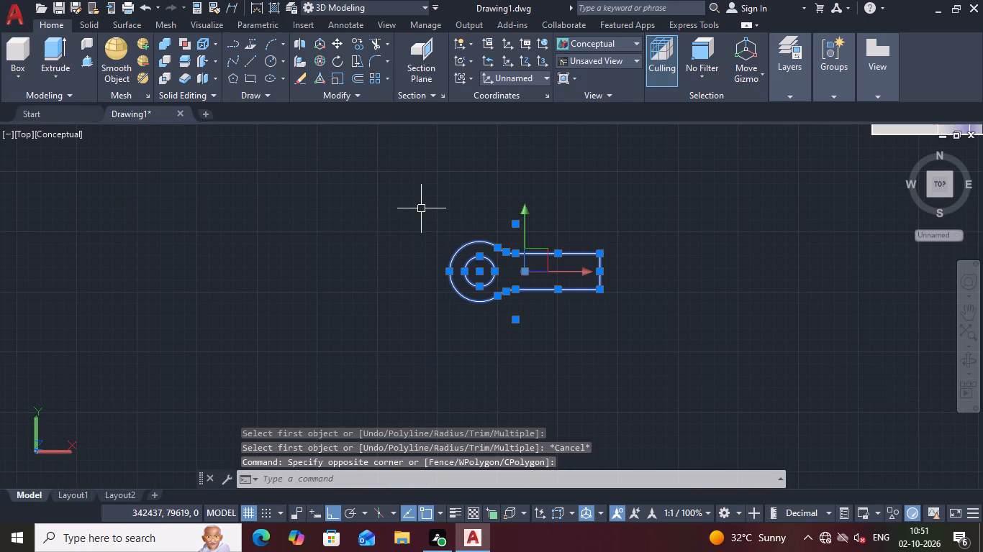
key("j")
key("Return")
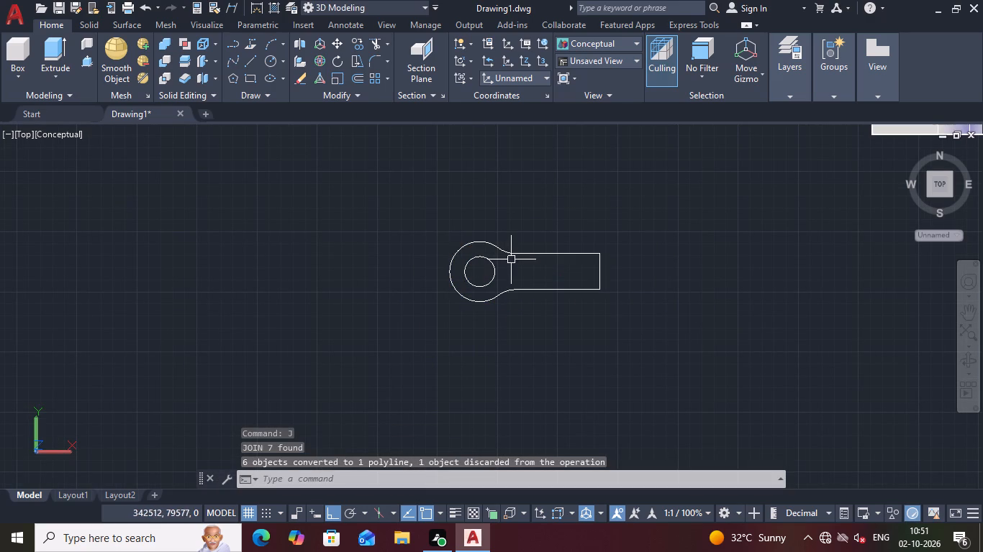
left_click(535, 291)
key("Escape")
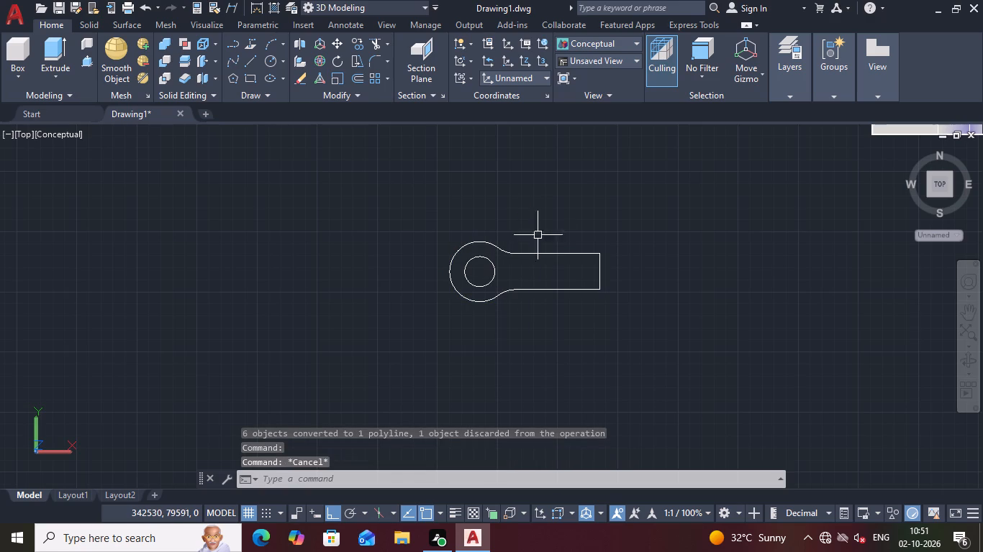
Move the profile and its inner circle, with Ortho off, from the outer arc's far-left midpoint to the midpoint of the fork solid's left edge.
scroll(666, 262, "down", 1)
middle_click_drag(734, 269, 645, 306)
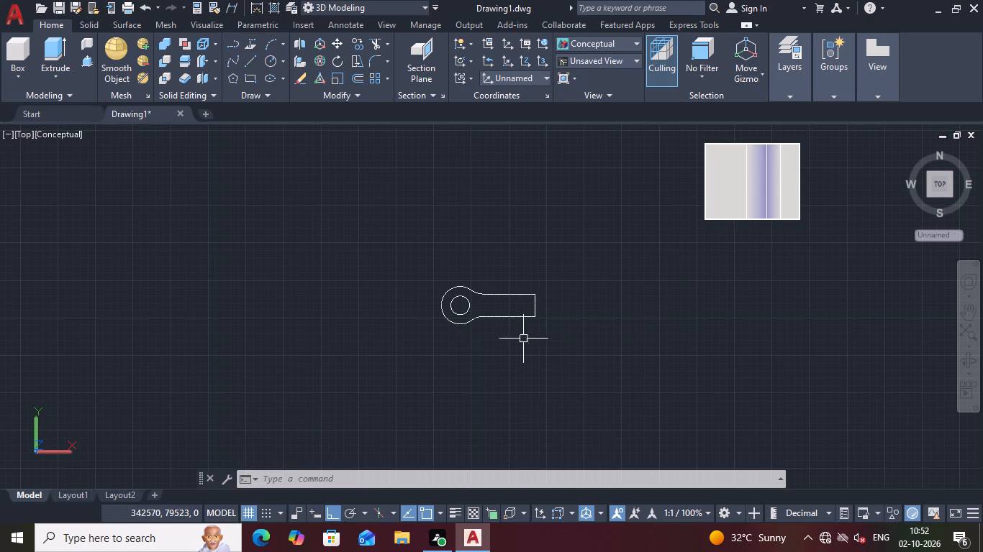
left_click(579, 348)
double_click(283, 211)
right_click(382, 190)
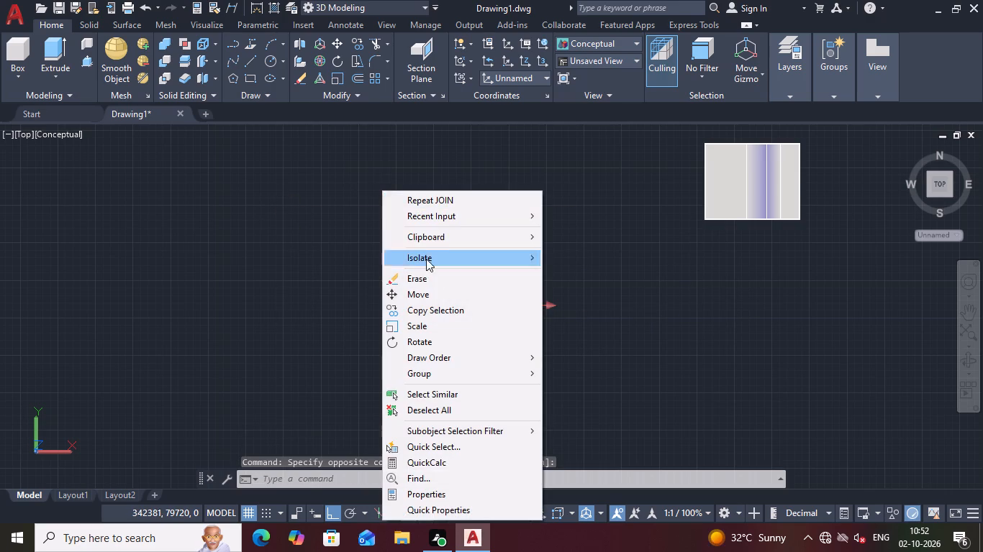
left_click(426, 293)
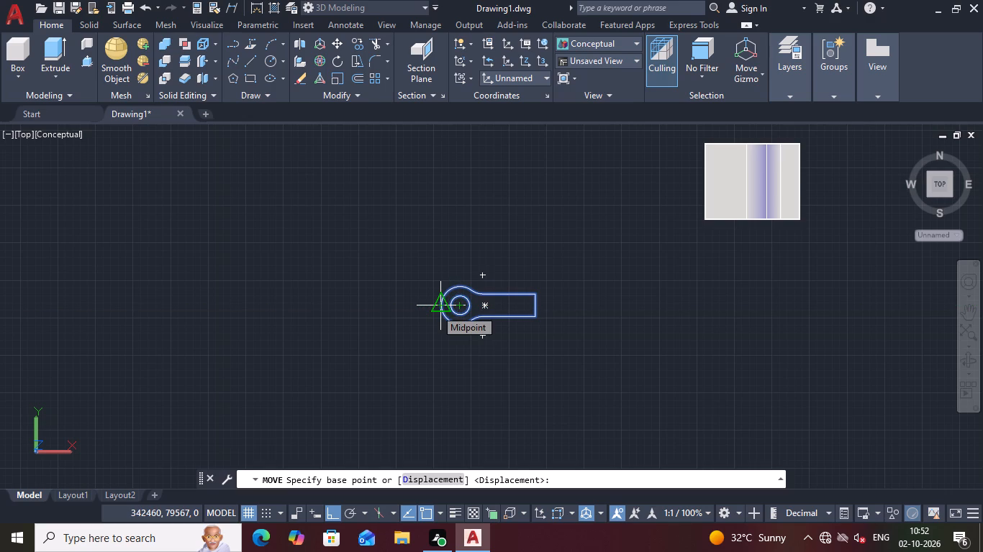
scroll(435, 309, "up", 2)
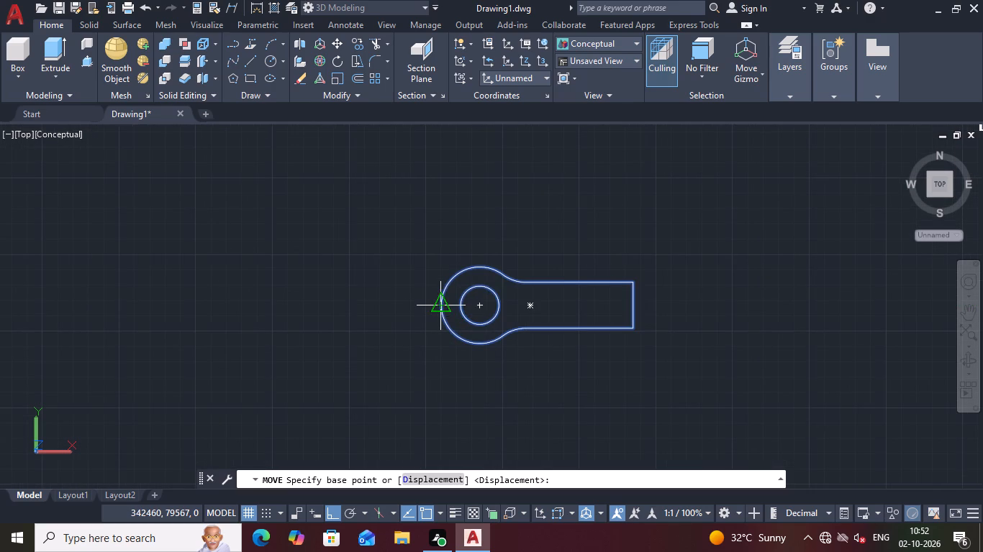
scroll(455, 314, "up", 1)
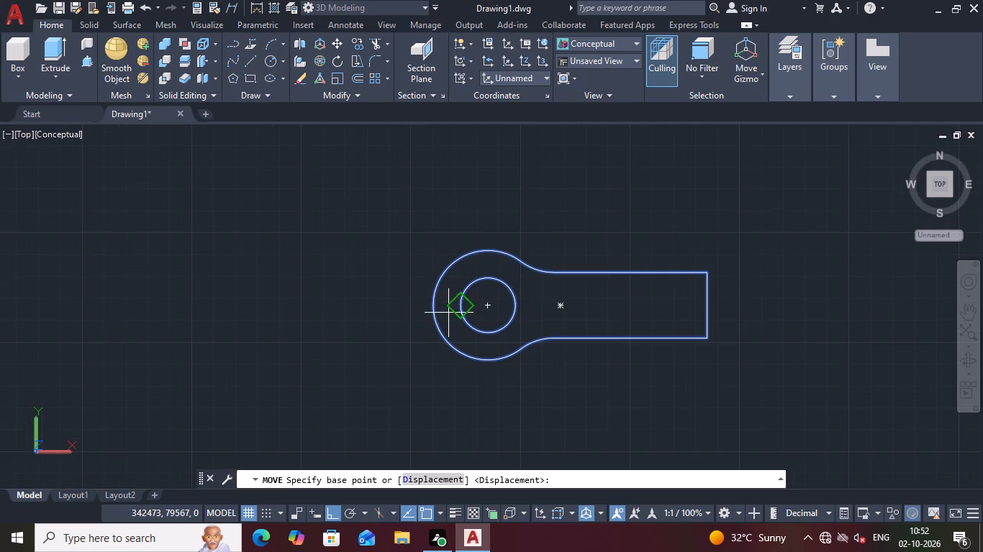
left_click(438, 313)
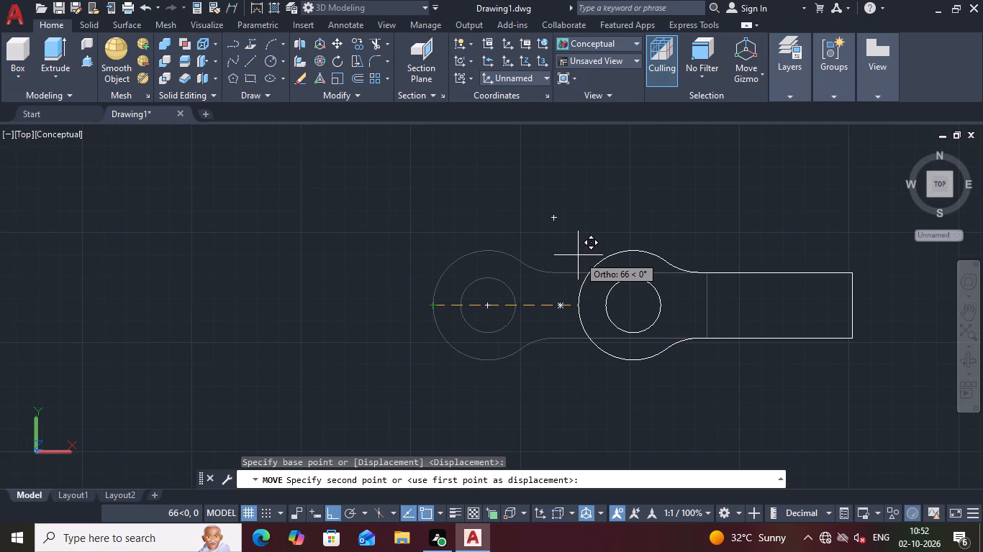
key("F8")
scroll(584, 254, "down", 2)
middle_click_drag(664, 254, 443, 321)
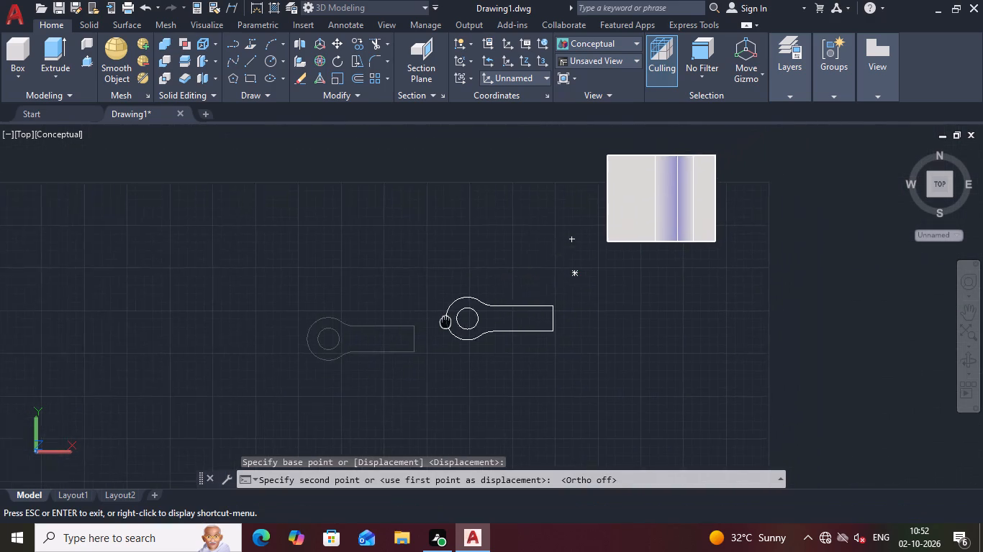
middle_click_drag(443, 321, 345, 372)
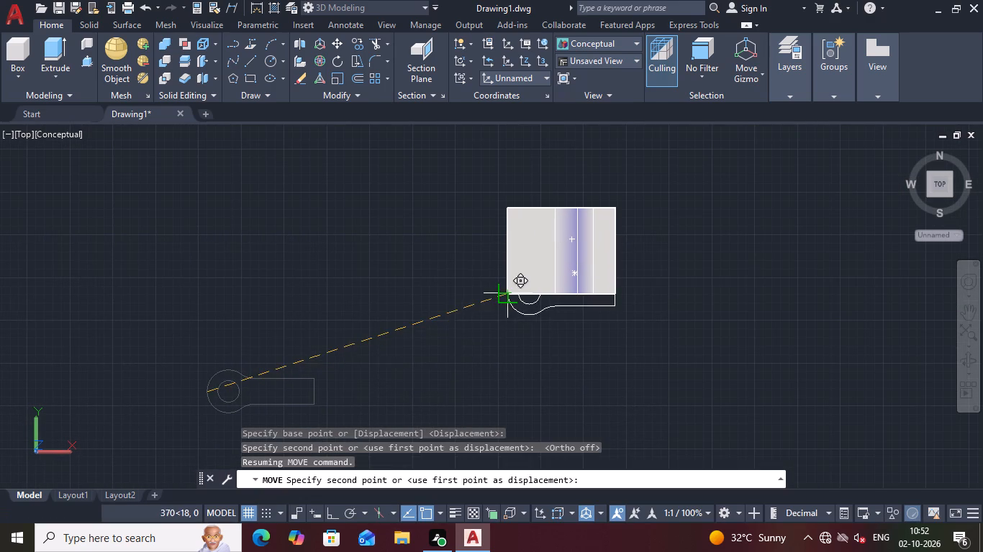
left_click(502, 256)
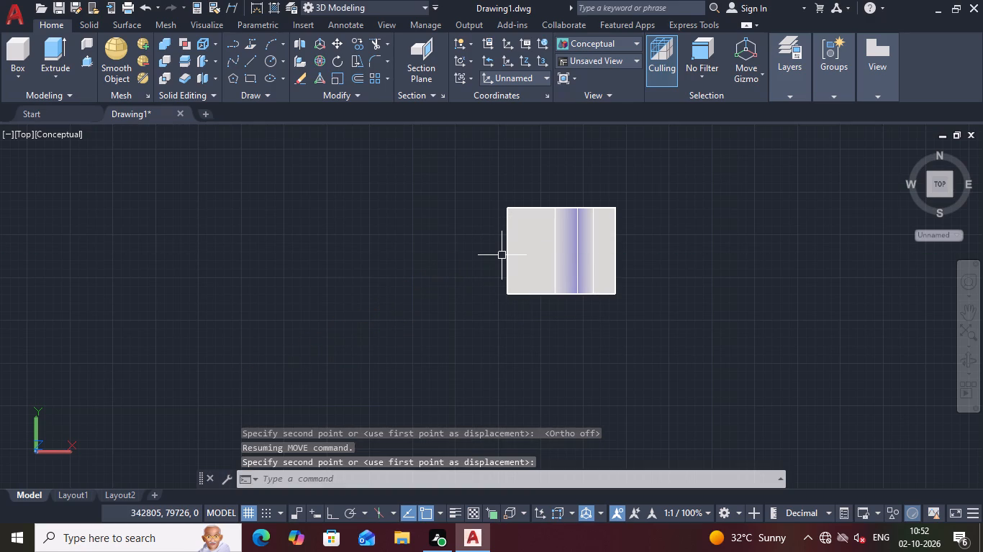
Show the model in SW Isometric view with the 2D Wireframe visual style.
scroll(553, 226, "up", 3)
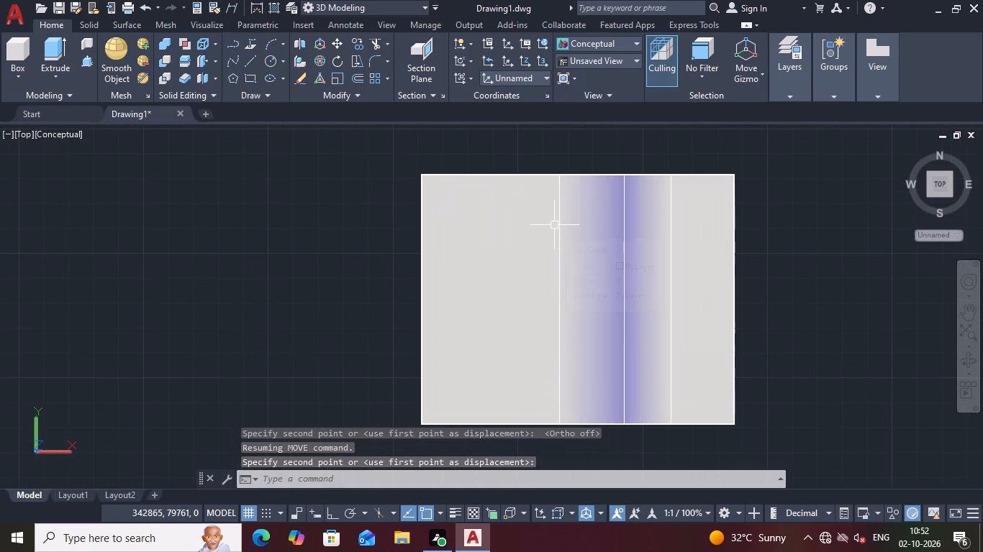
scroll(611, 280, "down", 1)
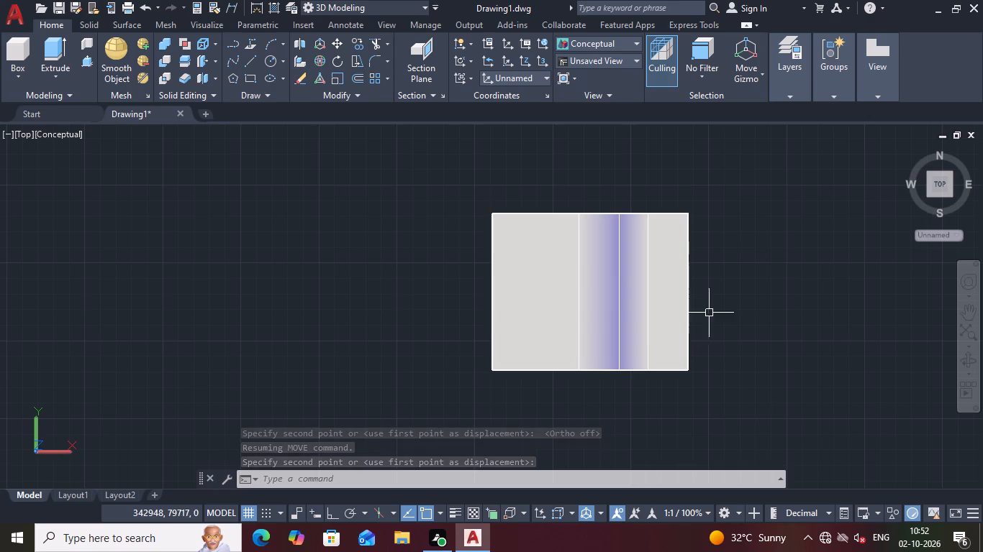
left_click(930, 195)
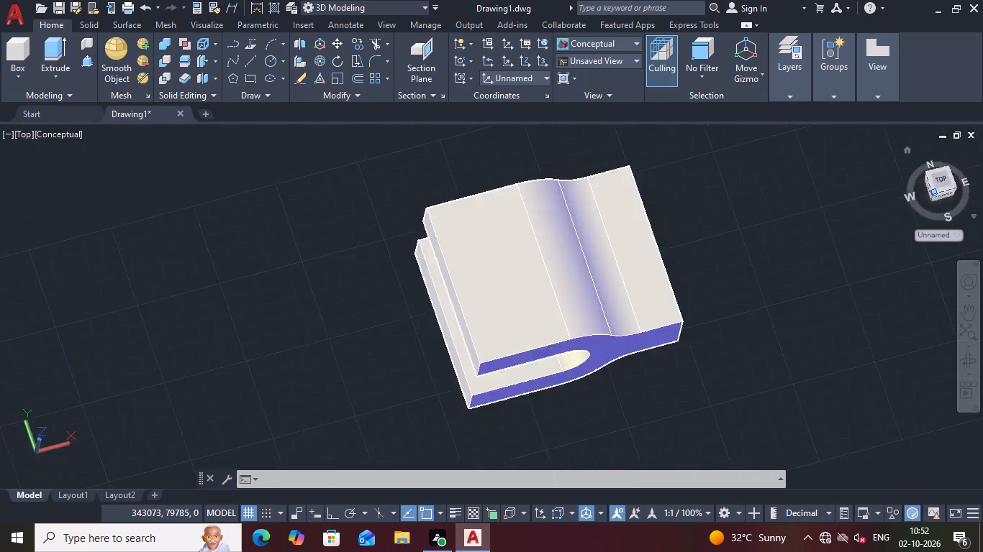
middle_click_drag(698, 362, 678, 276)
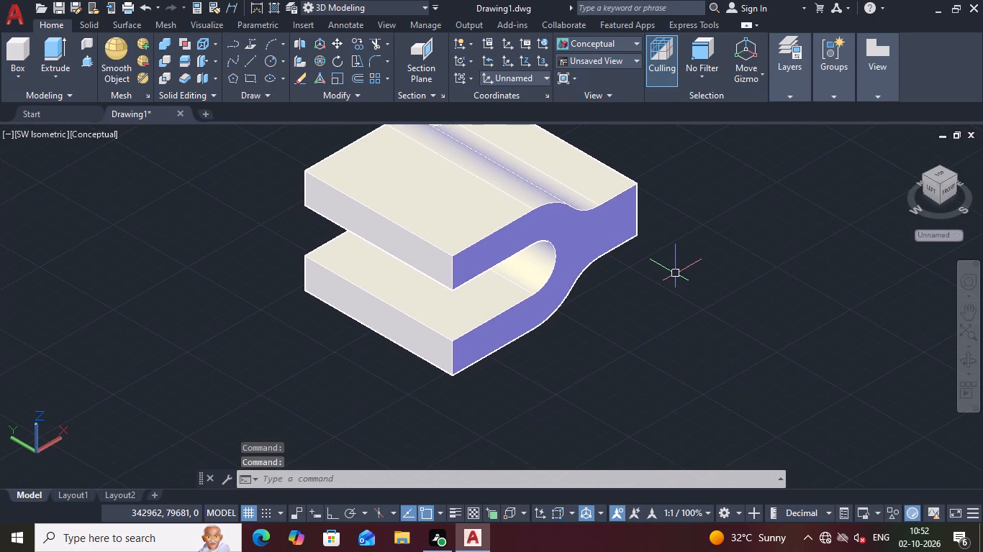
left_click(98, 140)
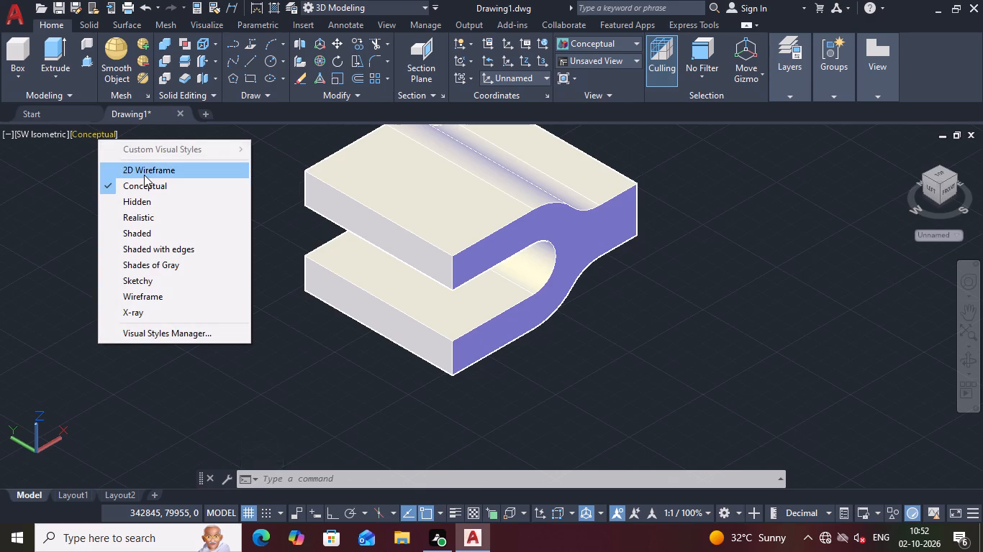
left_click(144, 175)
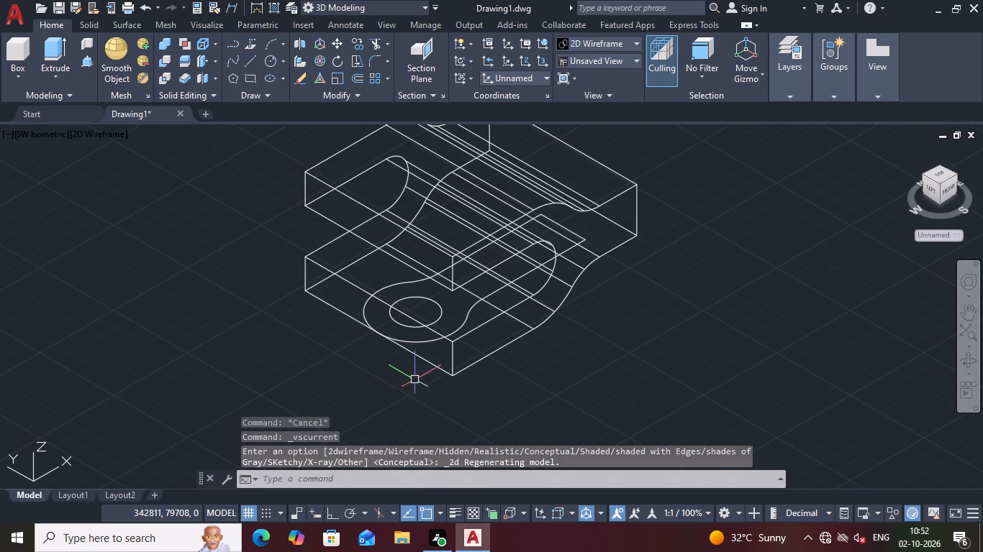
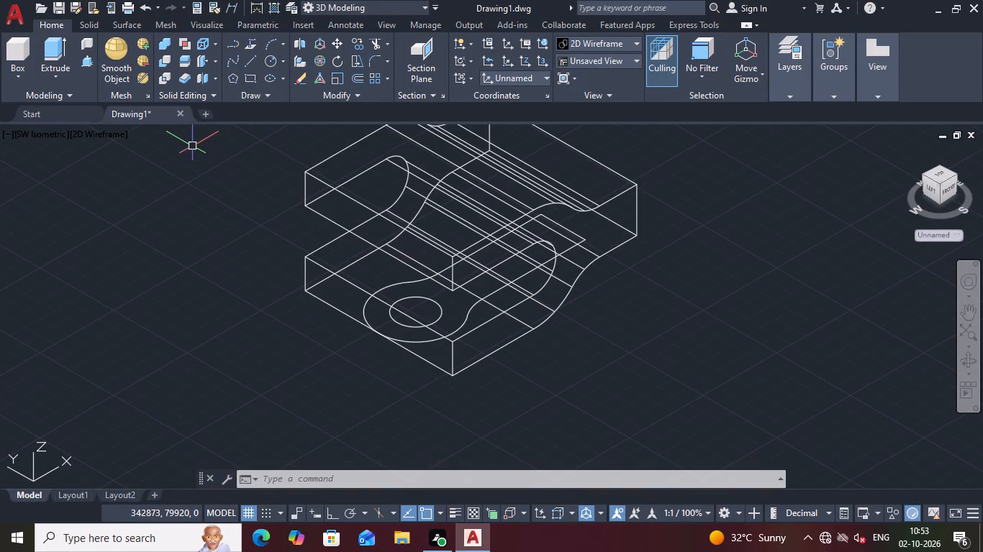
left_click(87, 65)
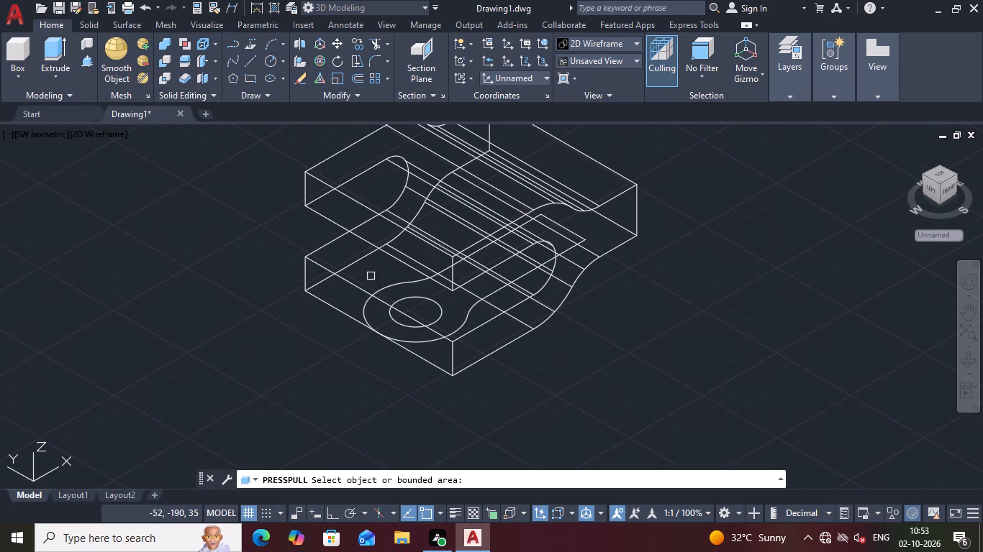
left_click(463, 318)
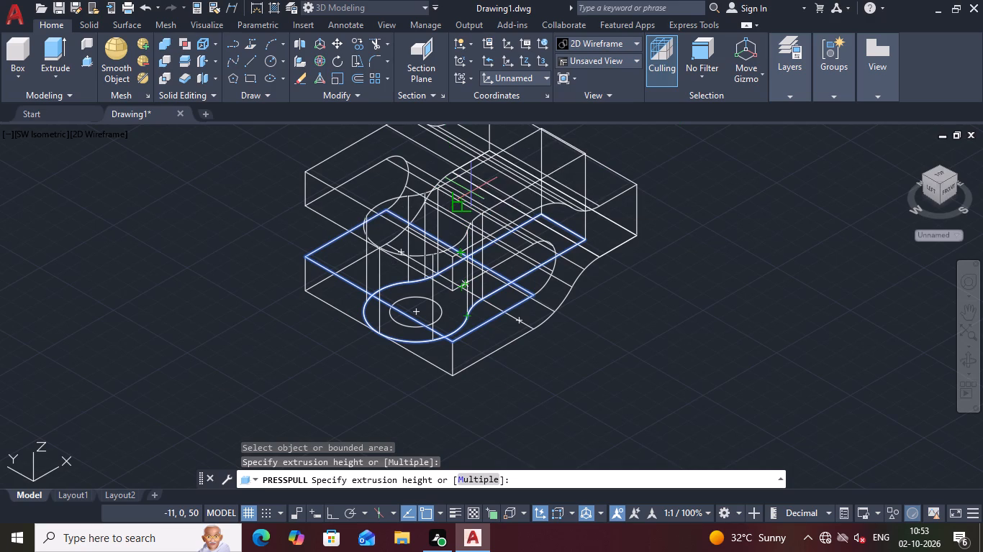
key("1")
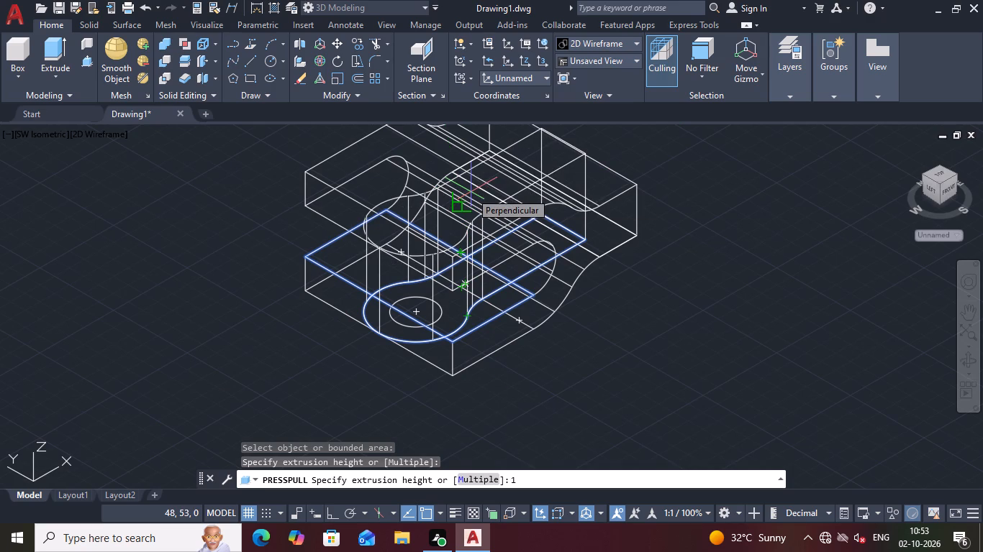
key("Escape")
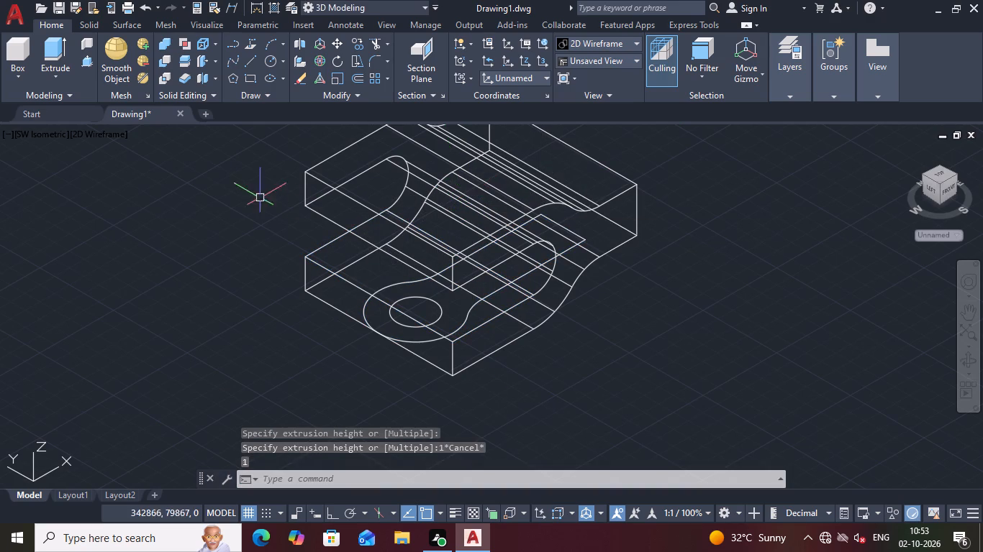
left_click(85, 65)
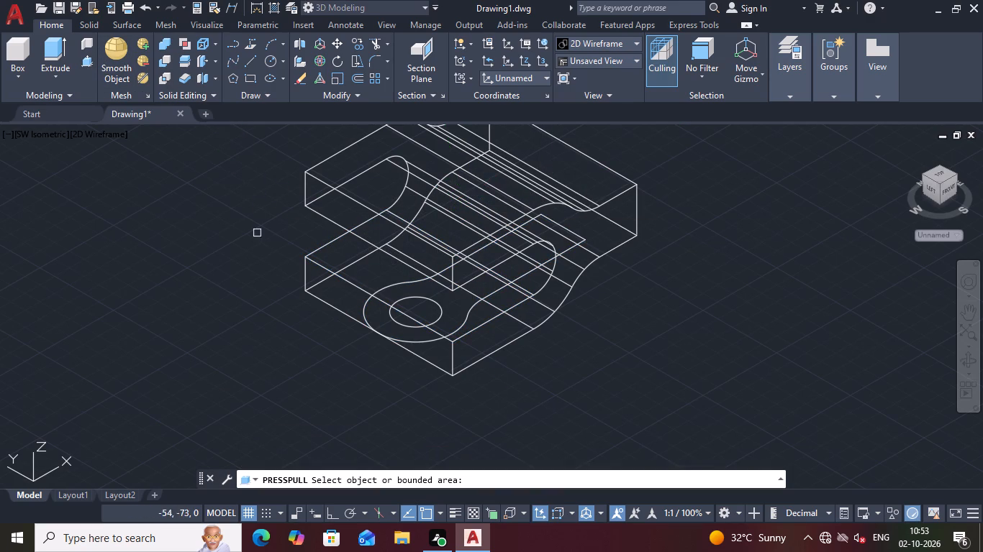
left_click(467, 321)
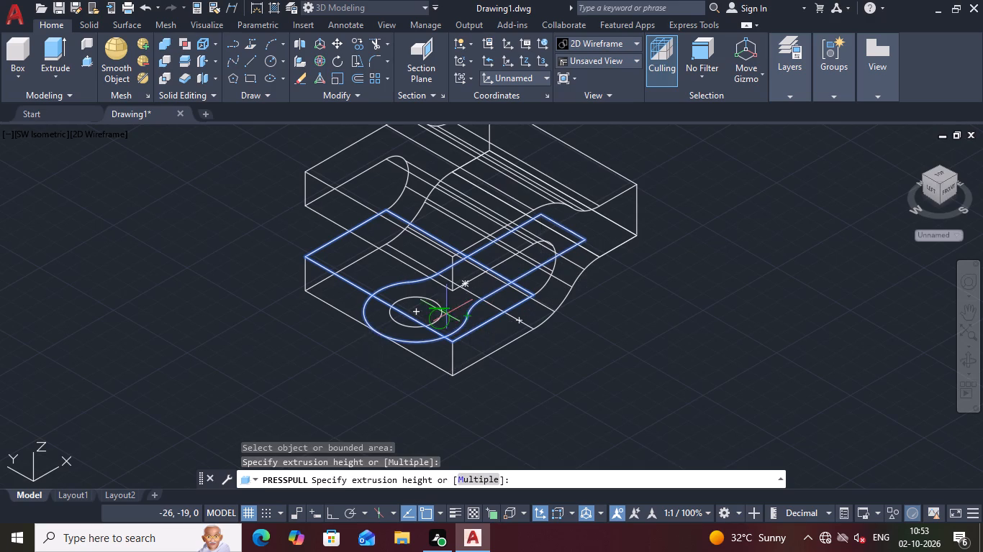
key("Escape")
Presspull the ring-and-arm profile and its inner circle together to a height of 100 mm.
key("space")
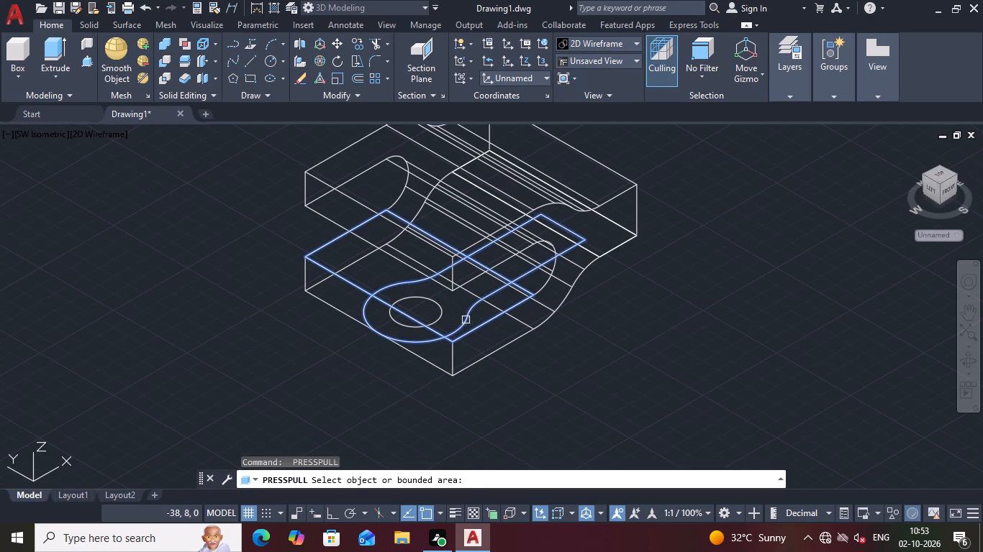
left_click(466, 320, "shift")
left_click(443, 313, "shift")
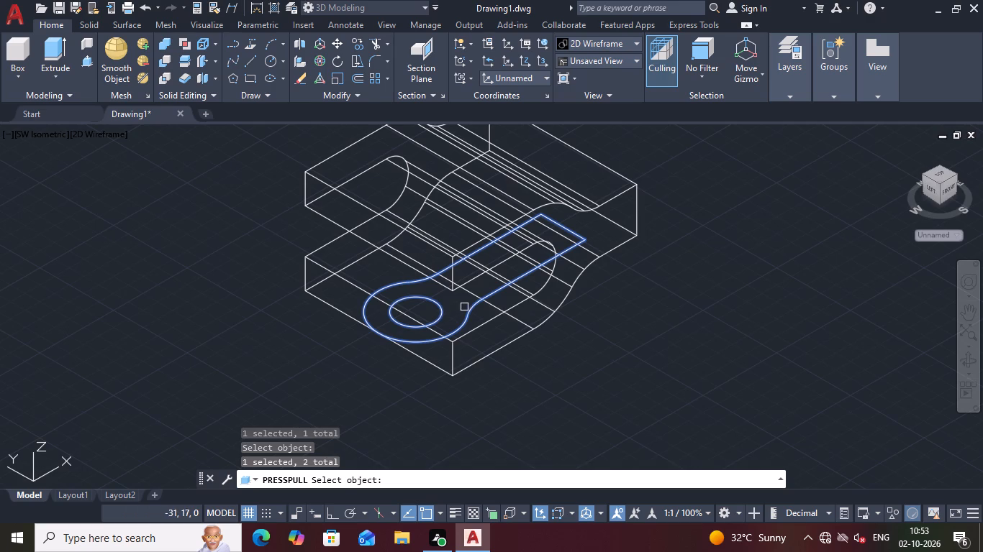
right_click(465, 308)
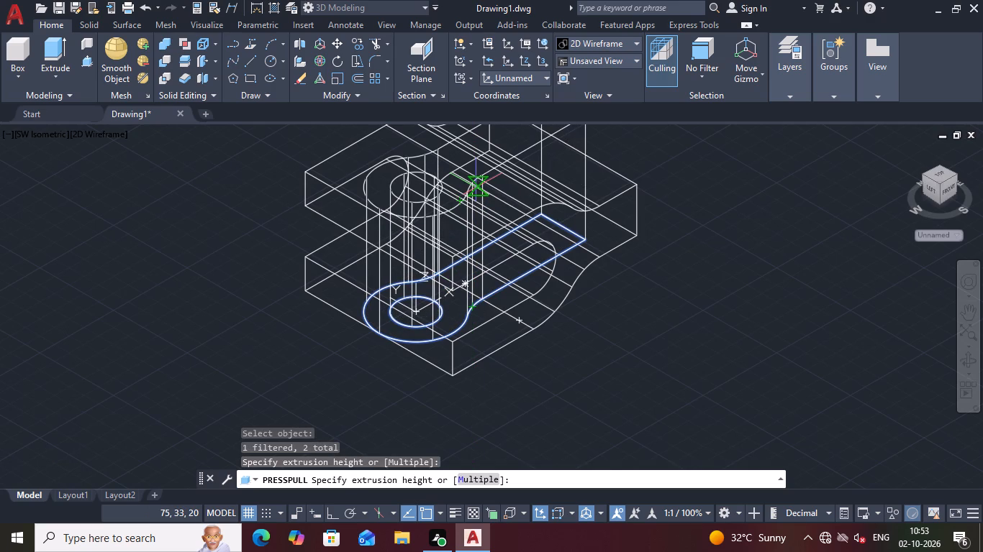
type("100")
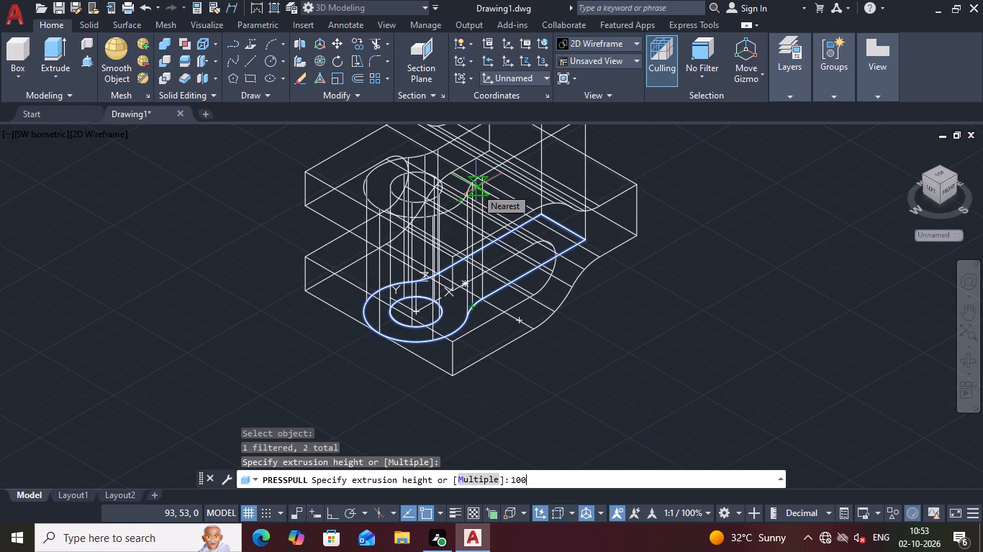
key("Return")
Show the model with the Conceptual visual style.
scroll(631, 310, "down", 1)
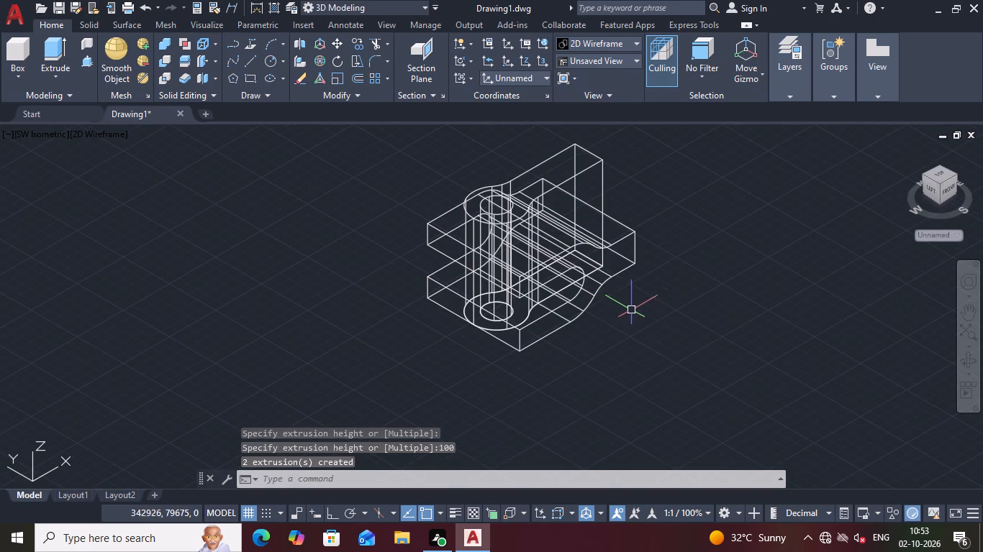
middle_click_drag(690, 354, 621, 346)
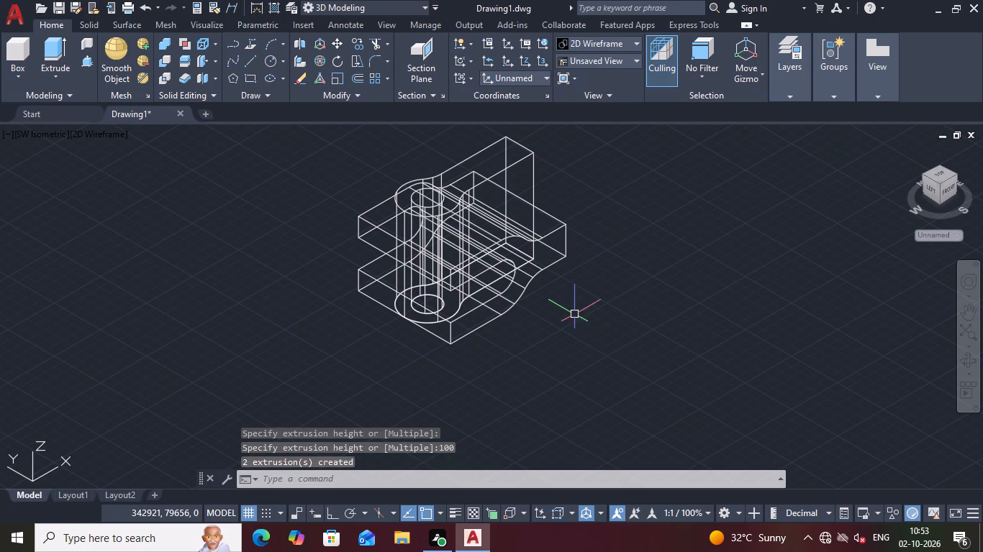
left_click(104, 137)
left_click(132, 182)
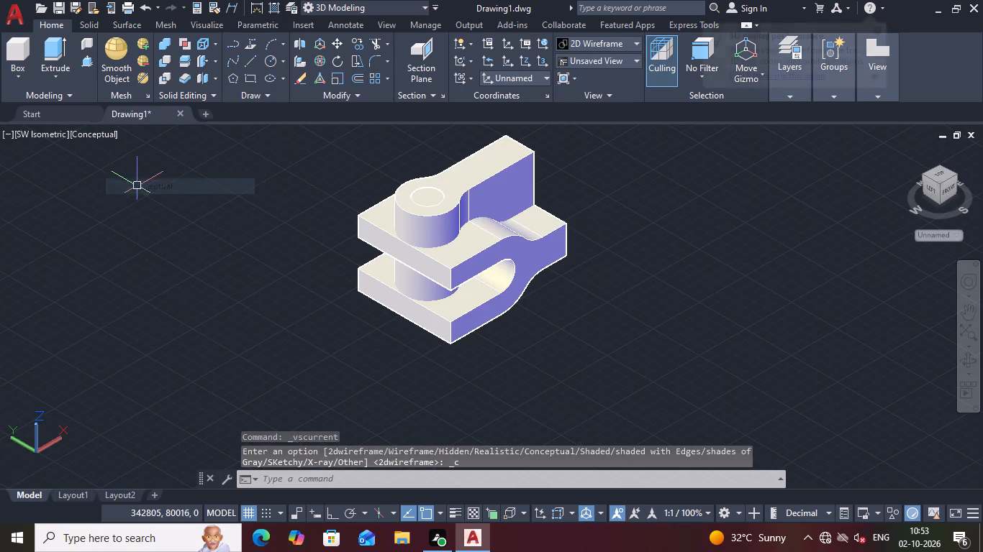
Examine the extruded profile's fit through the fork solid from the front, back, side and underside.
middle_click_drag(534, 355, 468, 284)
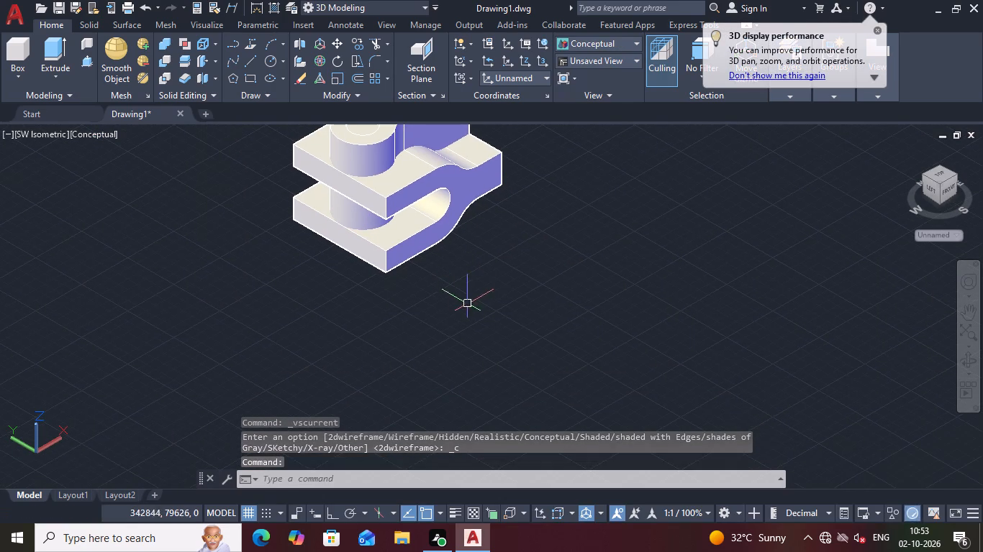
middle_click_drag(478, 315, 507, 336)
middle_click_drag(506, 328, 549, 357)
middle_click_drag(517, 329, 499, 275, "ctrl")
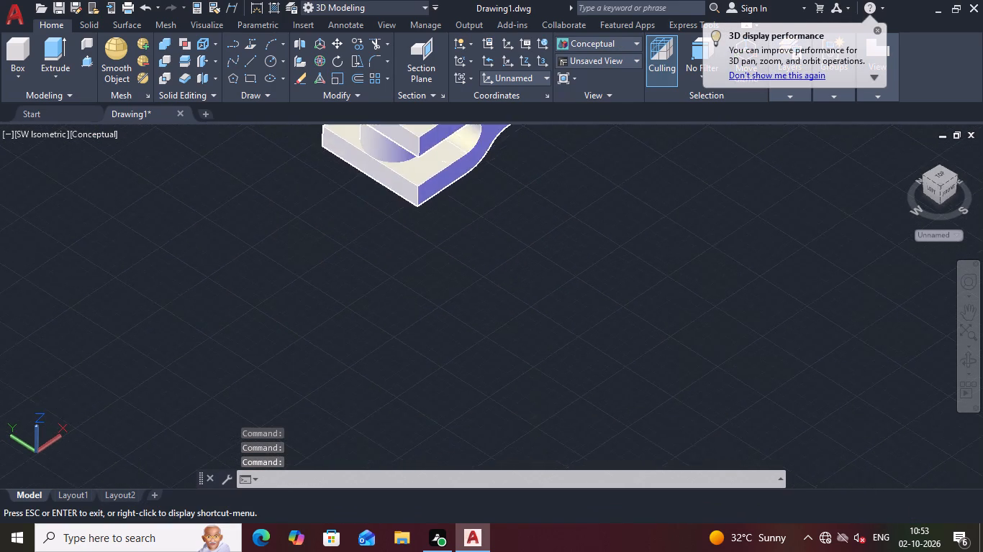
middle_click_drag(499, 275, 538, 367, "ctrl")
middle_click_drag(538, 367, 520, 271, "shift")
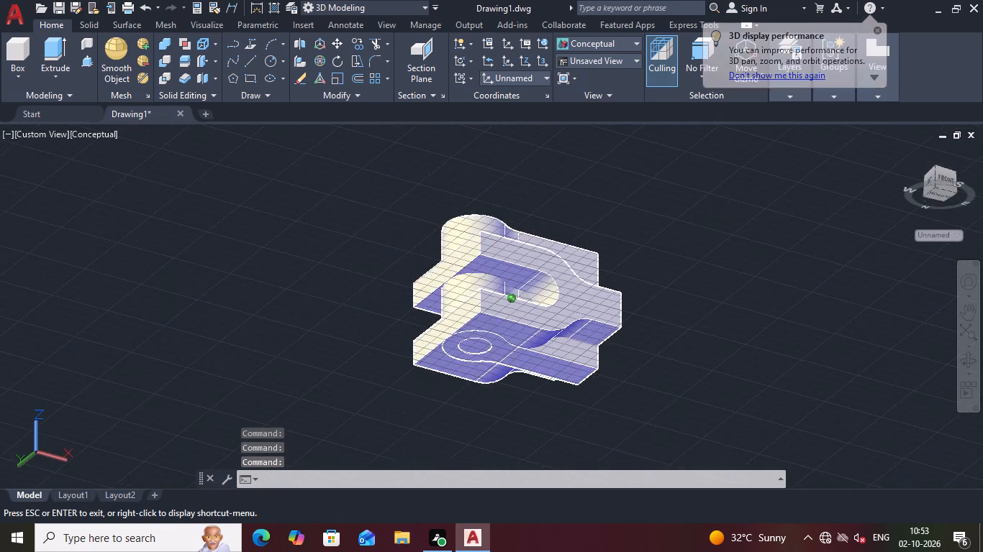
middle_click_drag(520, 271, 541, 324, "shift")
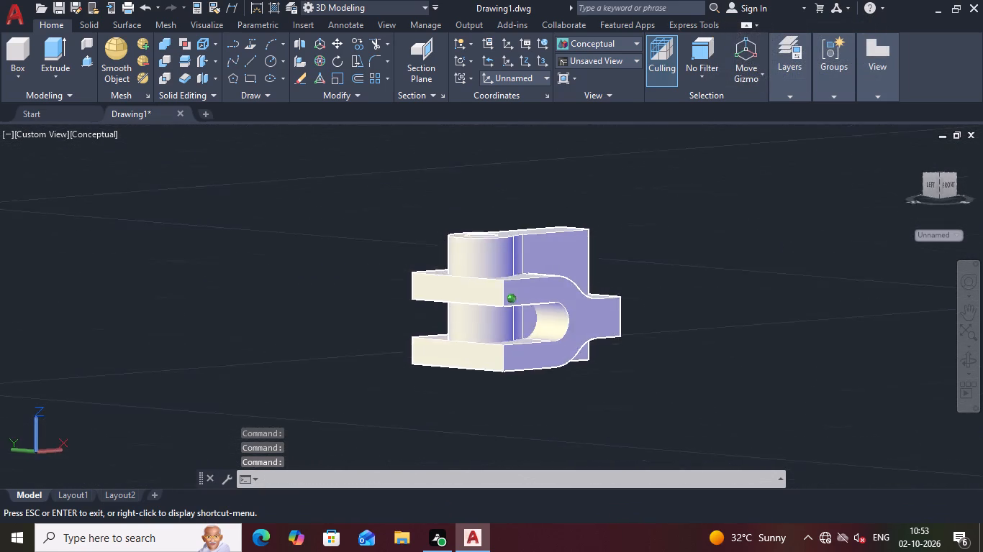
middle_click_drag(541, 324, 477, 300, "shift")
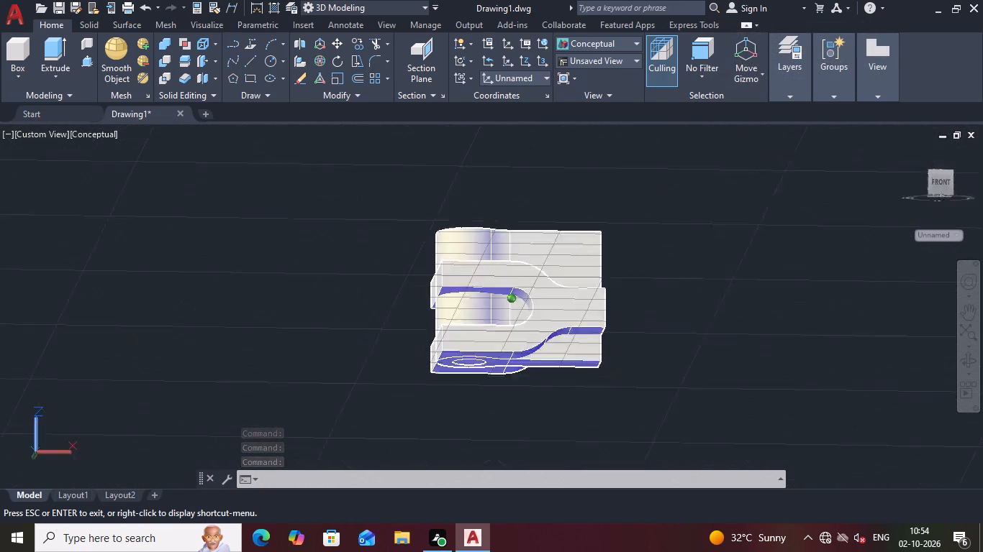
middle_click_drag(477, 300, 498, 212, "shift")
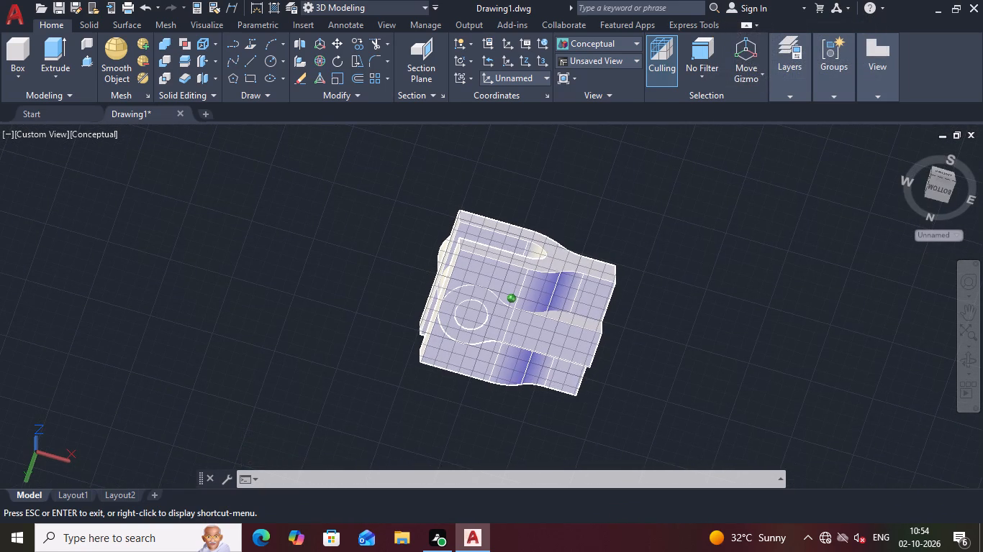
middle_click_drag(498, 212, 512, 252, "shift")
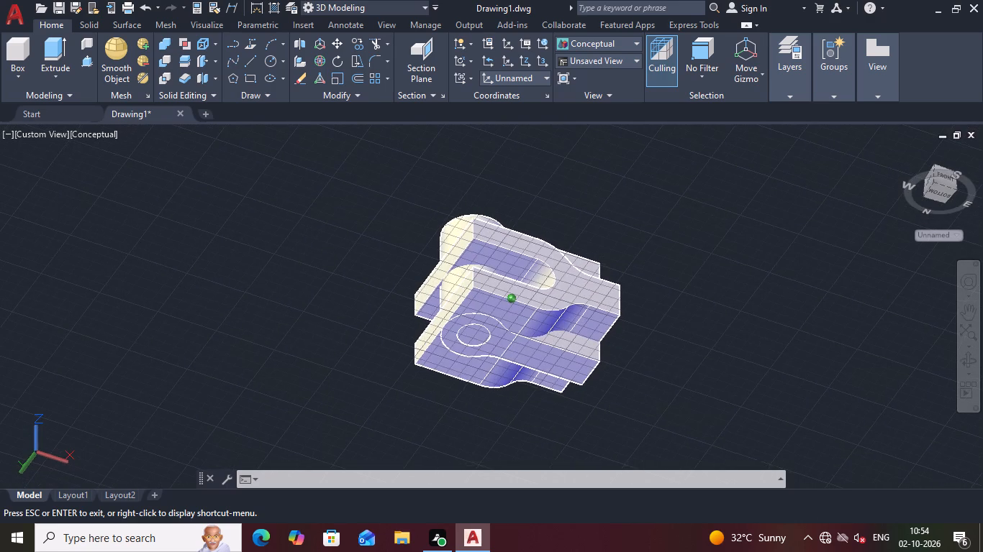
middle_click_drag(512, 252, 502, 353, "shift")
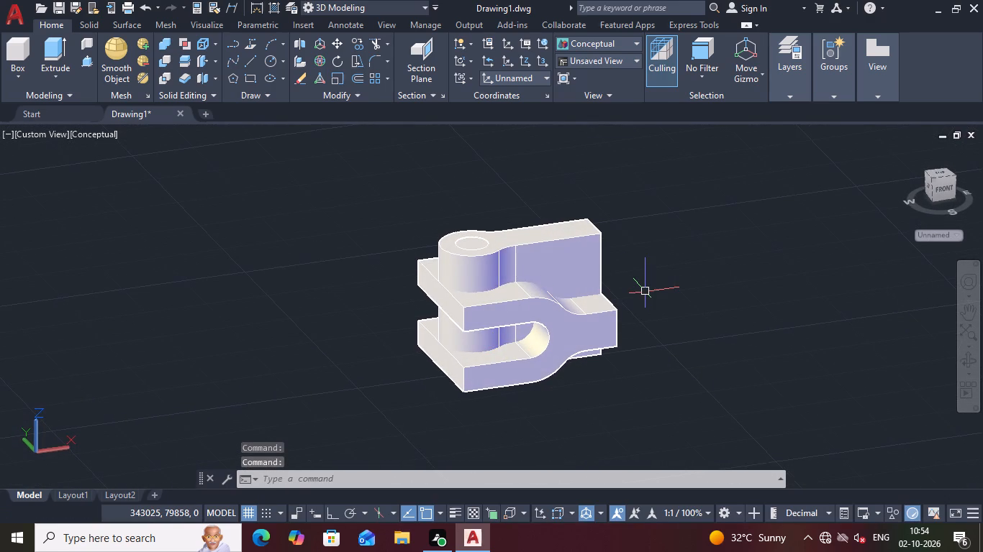
middle_click_drag(640, 321, 600, 267)
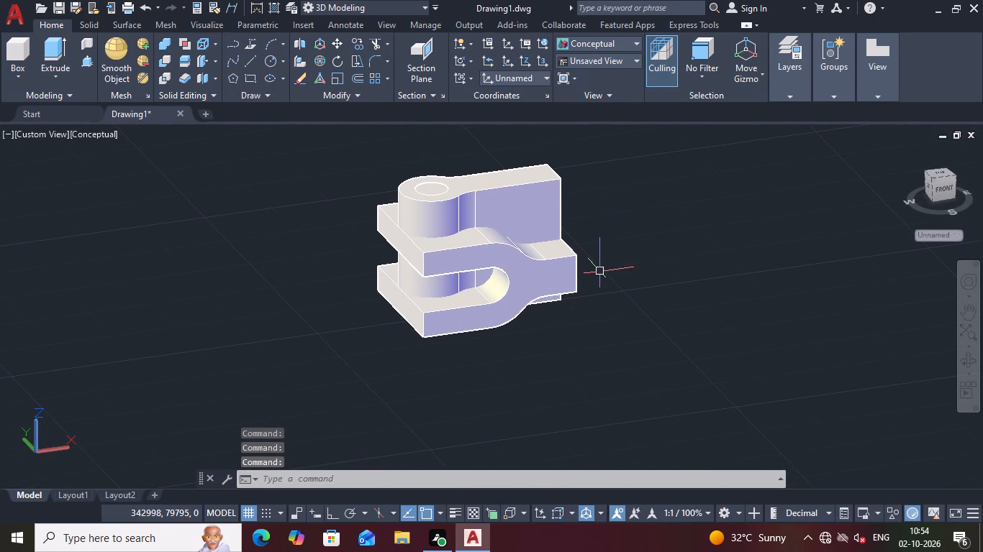
middle_click_drag(576, 353, 765, 339, "shift")
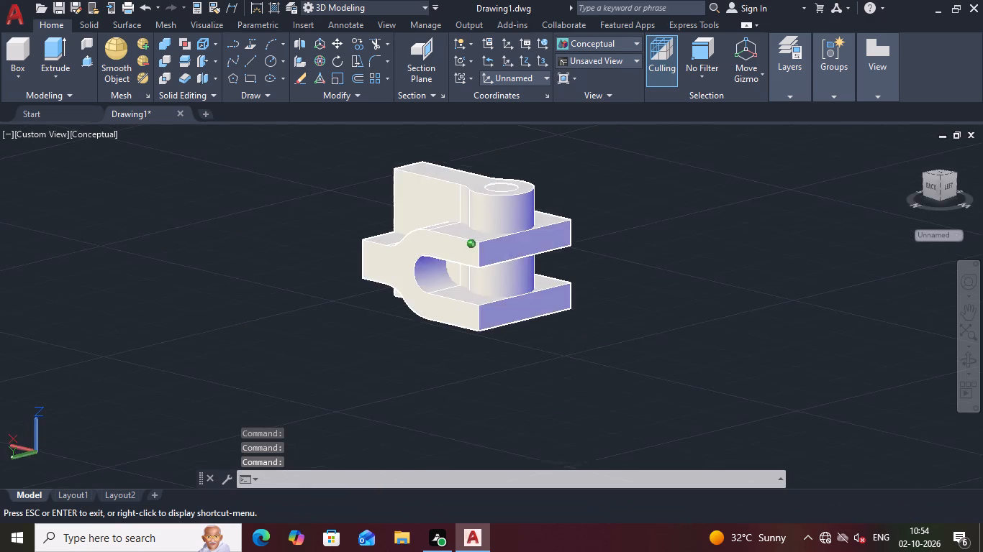
middle_click_drag(765, 339, 610, 319, "shift")
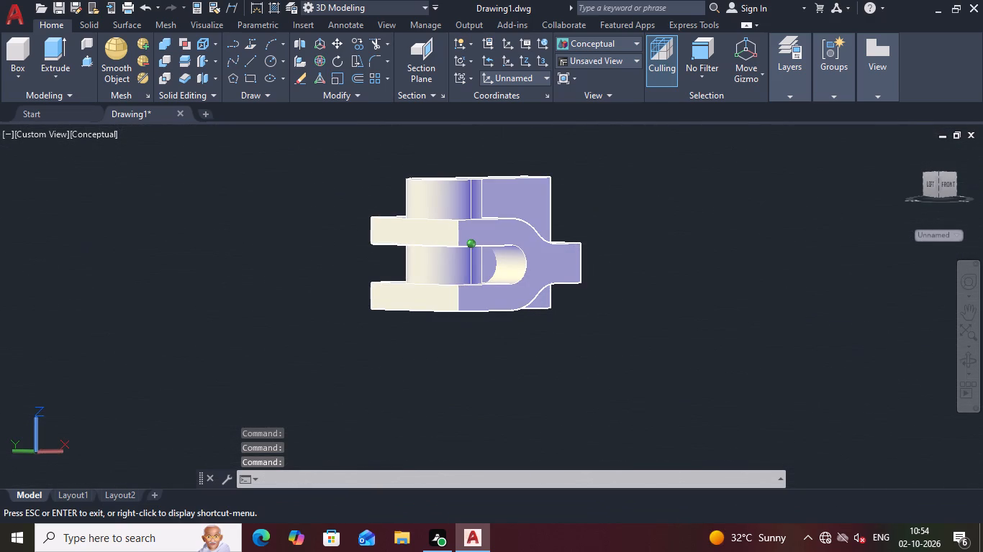
middle_click_drag(610, 319, 815, 336, "shift")
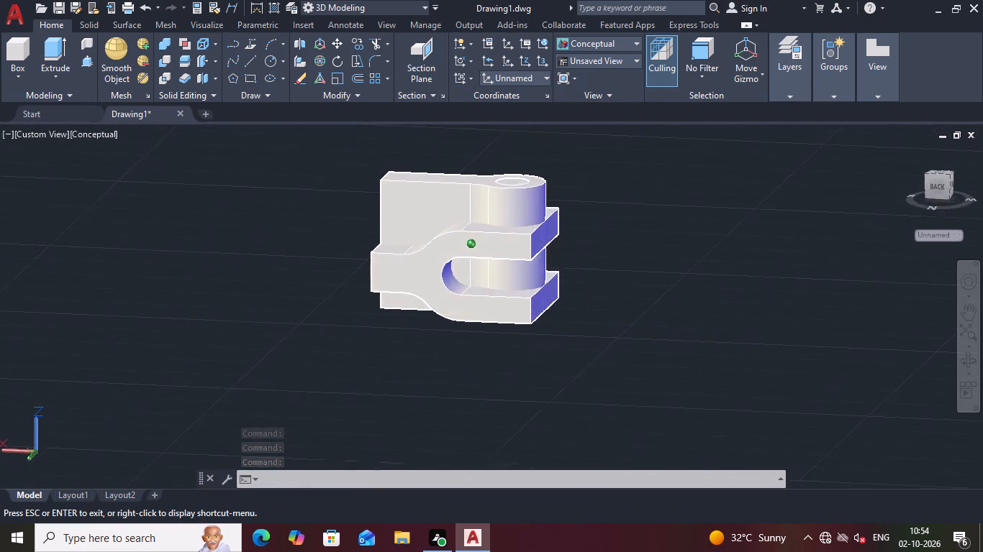
middle_click_drag(815, 336, 713, 245, "shift")
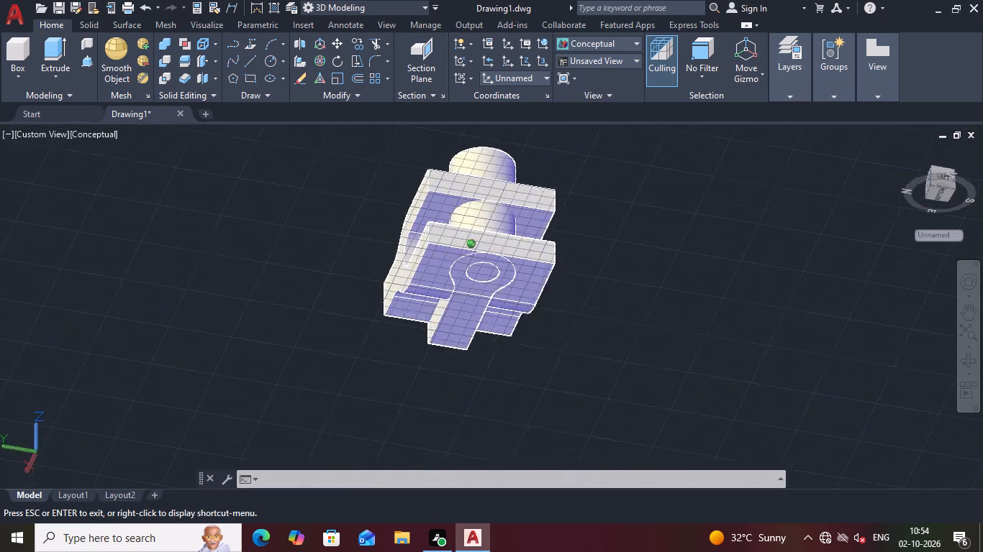
middle_click_drag(713, 245, 628, 256, "shift")
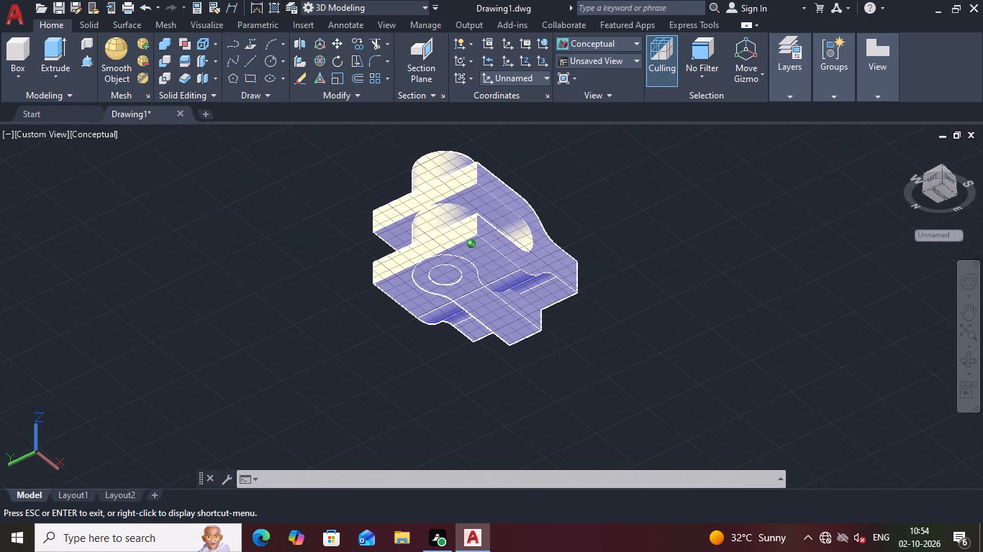
middle_click_drag(628, 256, 569, 358, "shift")
middle_click_drag(569, 355, 575, 347, "shift")
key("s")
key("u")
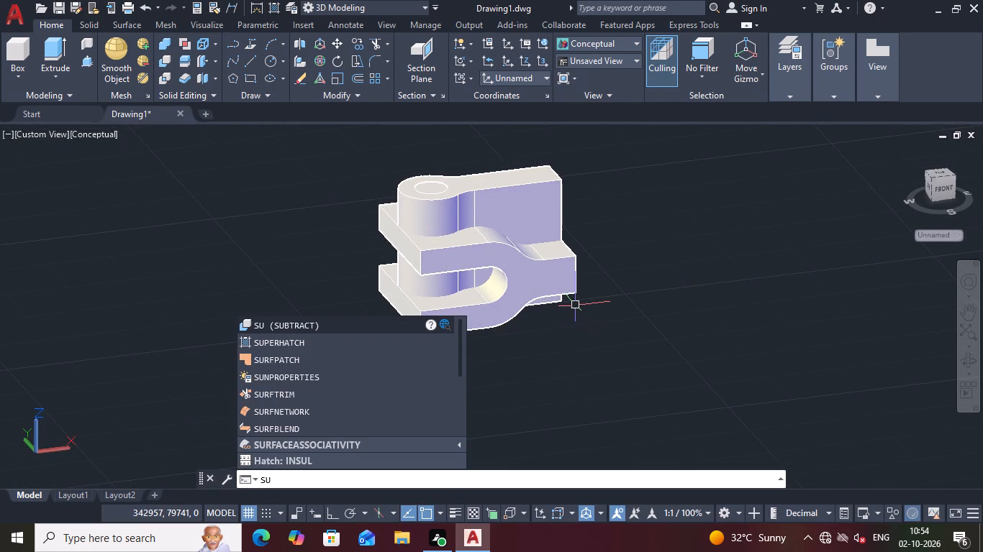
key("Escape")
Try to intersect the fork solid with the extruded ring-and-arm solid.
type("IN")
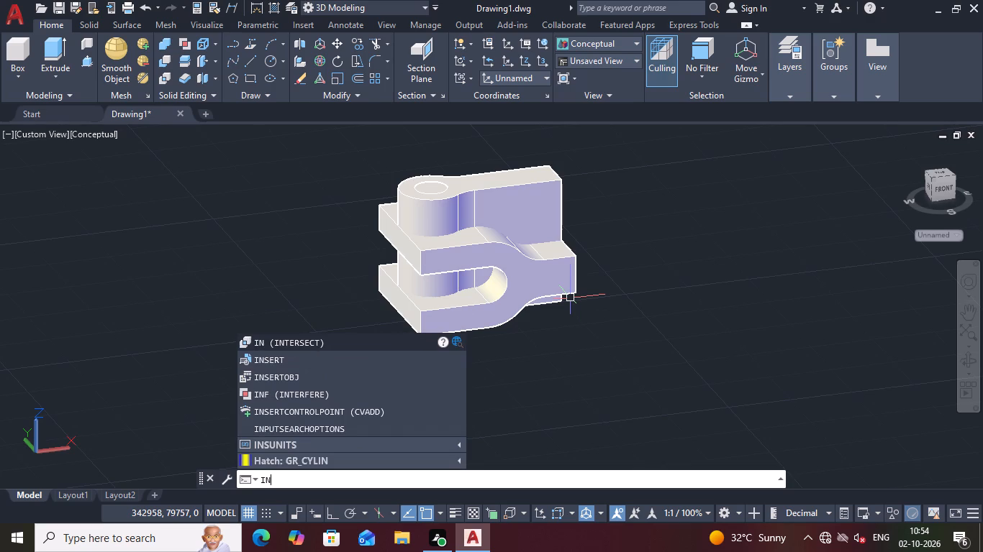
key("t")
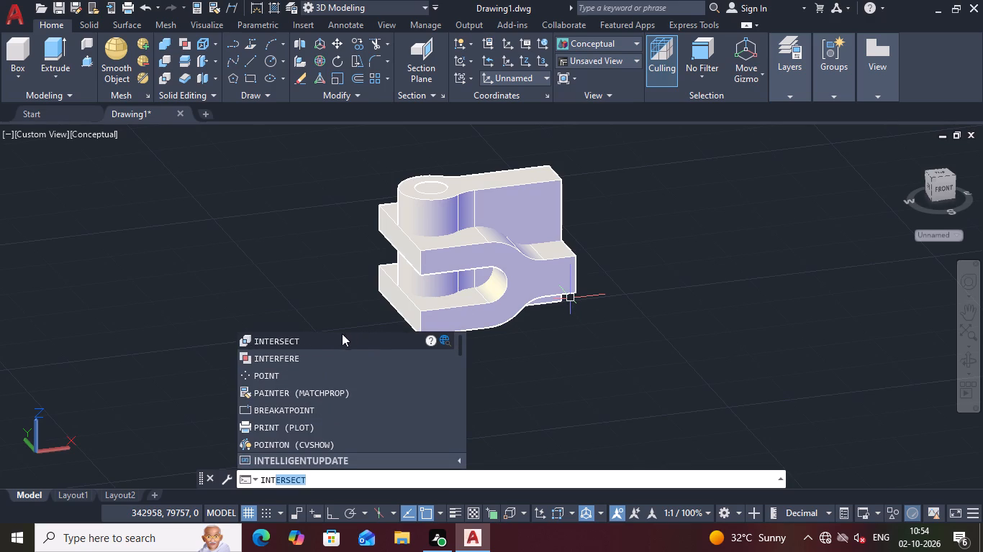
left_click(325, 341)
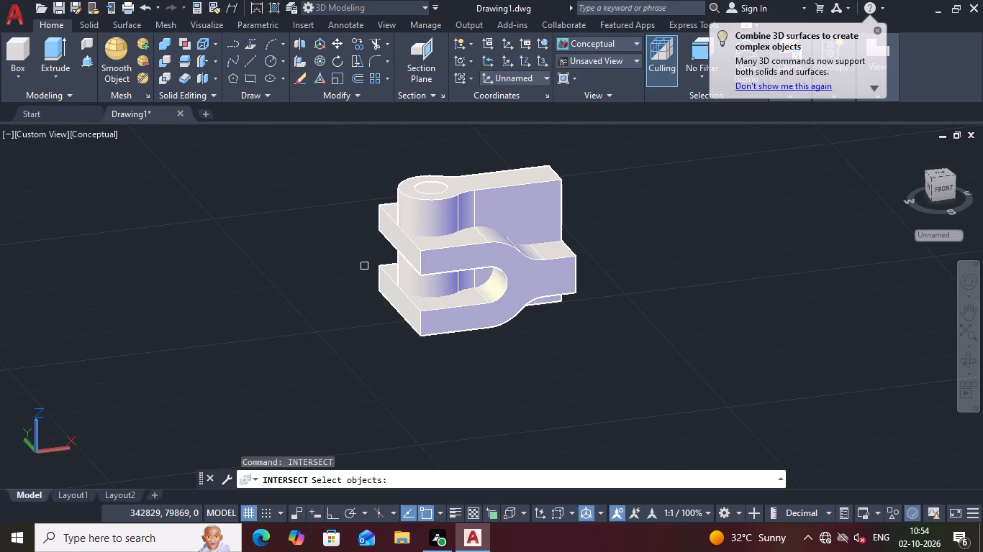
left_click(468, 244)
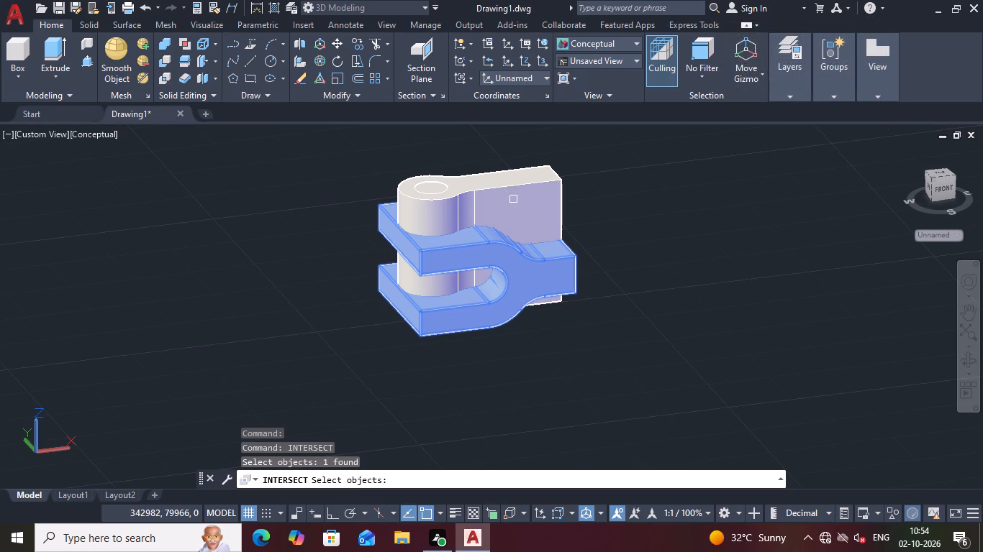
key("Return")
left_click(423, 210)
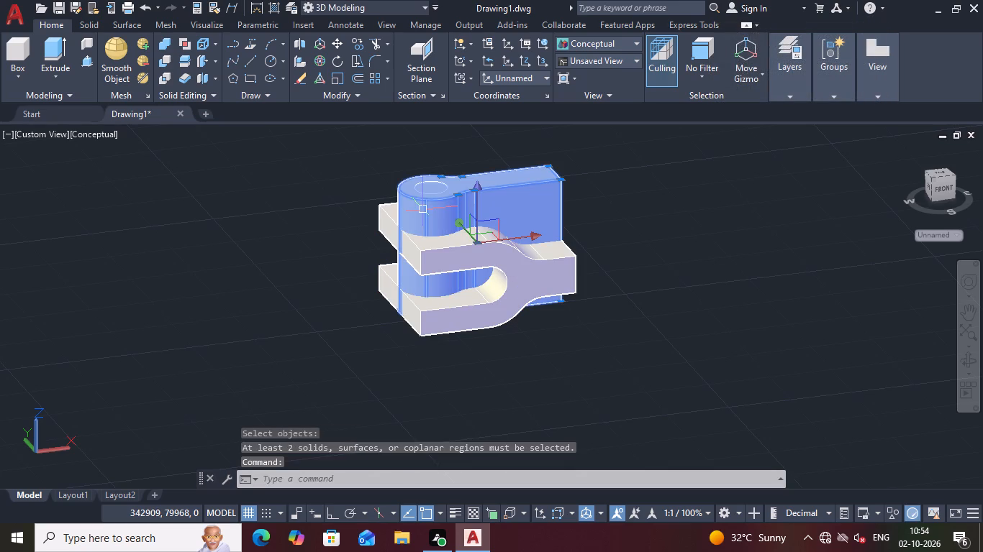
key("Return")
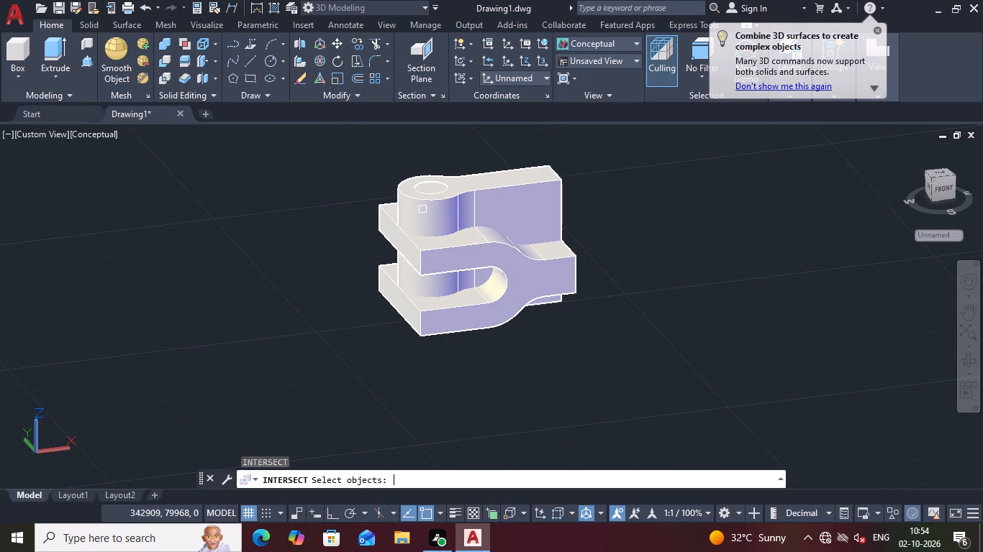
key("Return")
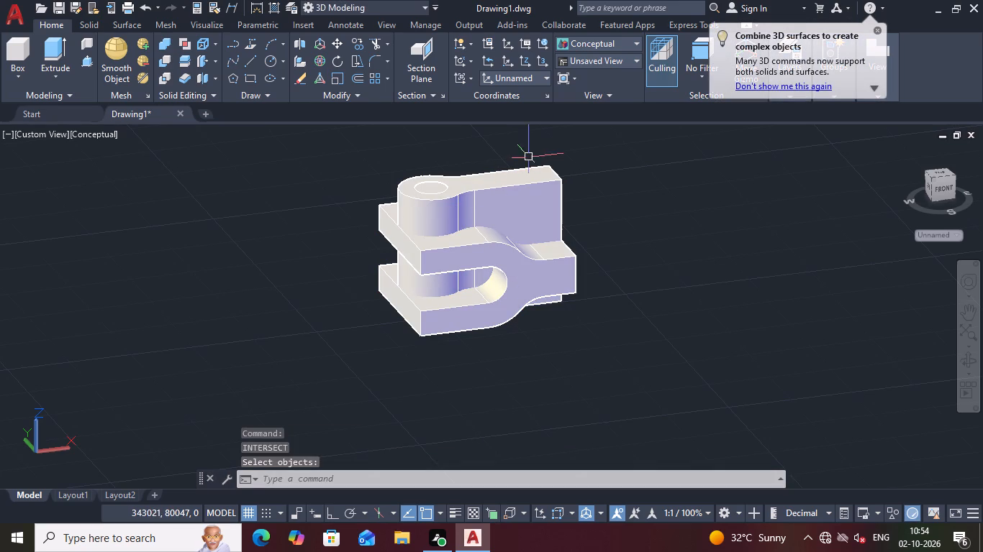
Intersect the fork solid with the extruded ring-and-arm solid.
middle_click_drag(596, 203, 604, 239)
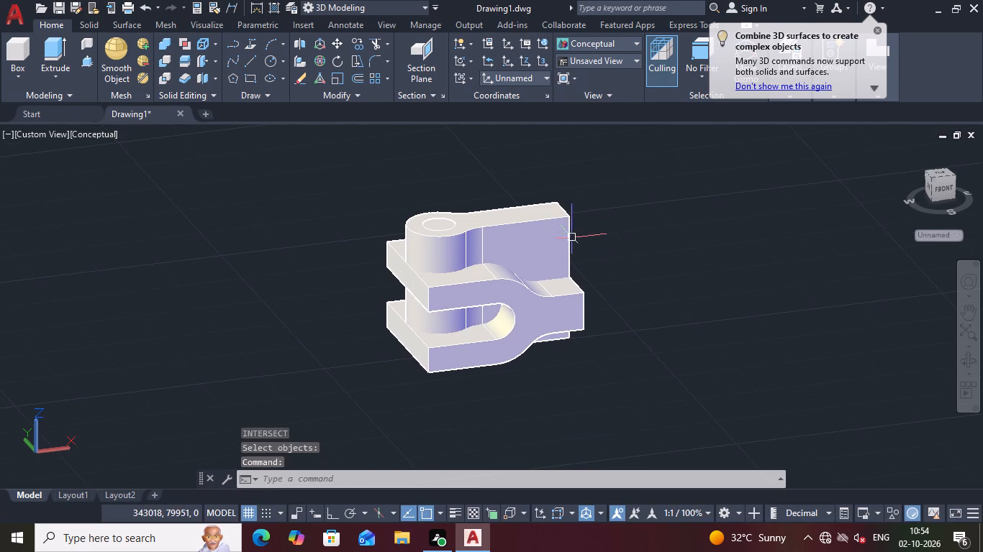
key("space")
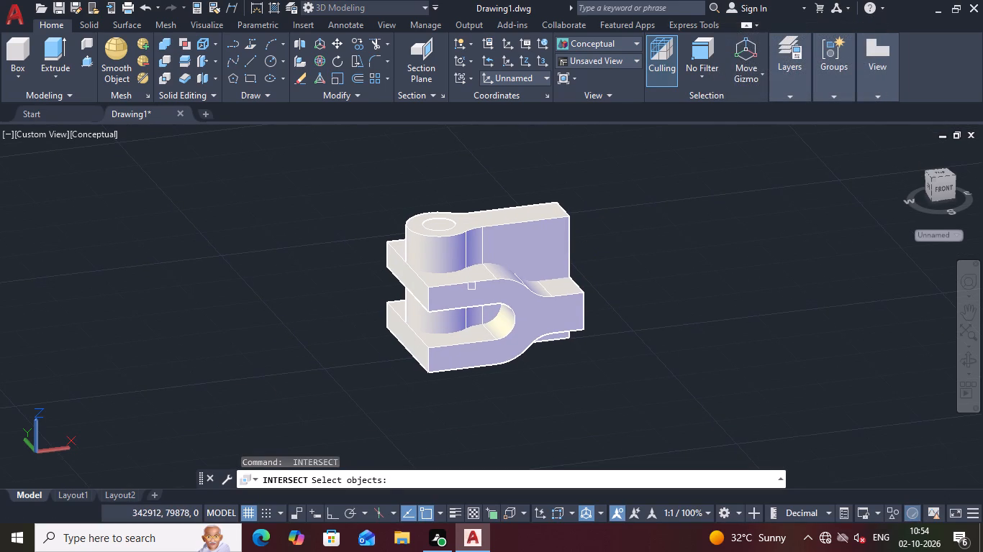
left_click(469, 285)
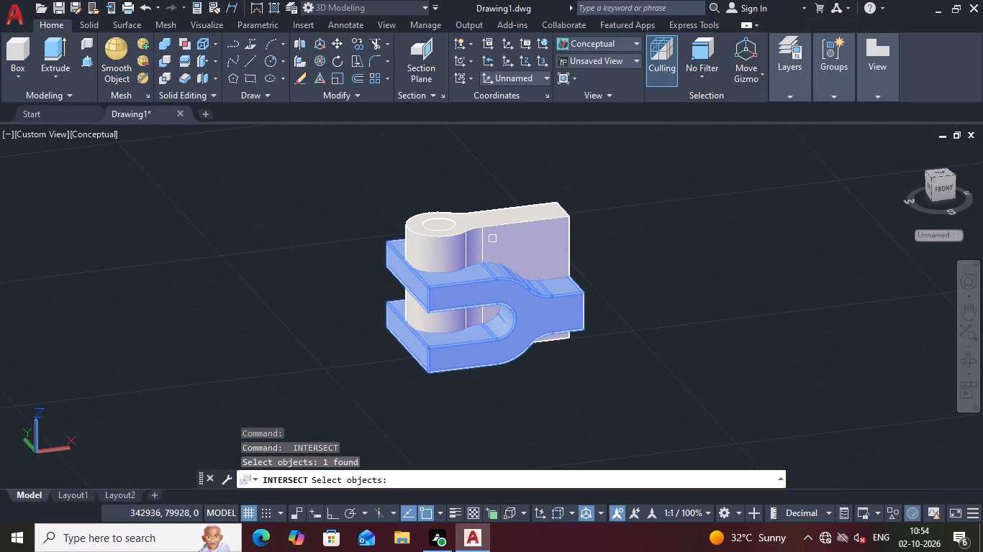
left_click(504, 220)
key("Return")
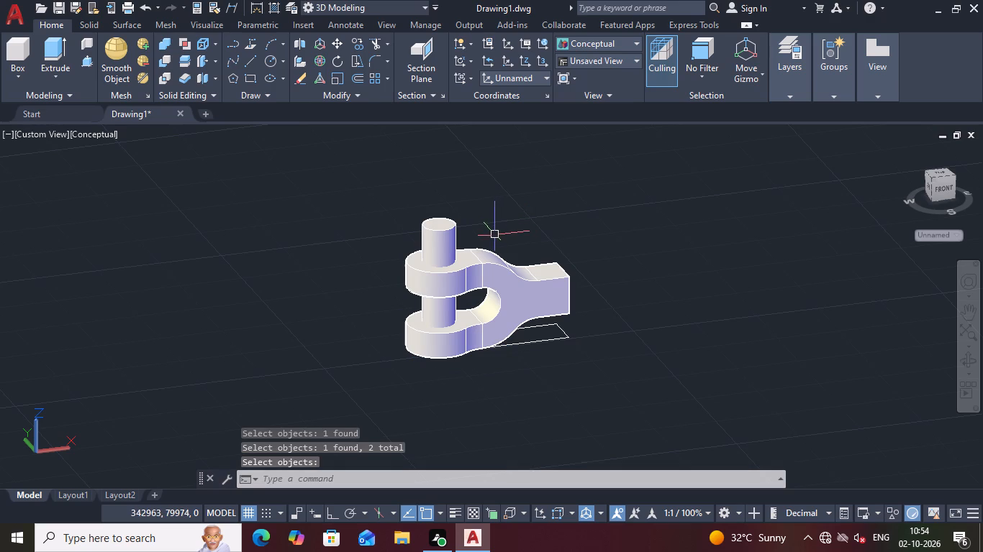
Examine the intersected fork and the upright cylinder through its eyes from the front, above, underside and end.
middle_click_drag(498, 226, 527, 253)
middle_click_drag(538, 403, 528, 382)
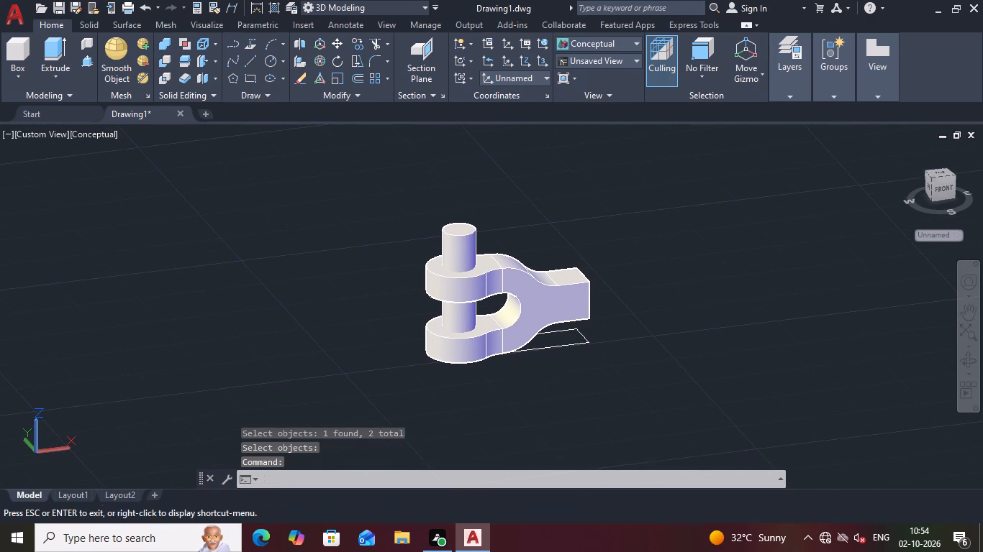
middle_click_drag(533, 395, 544, 374, "shift")
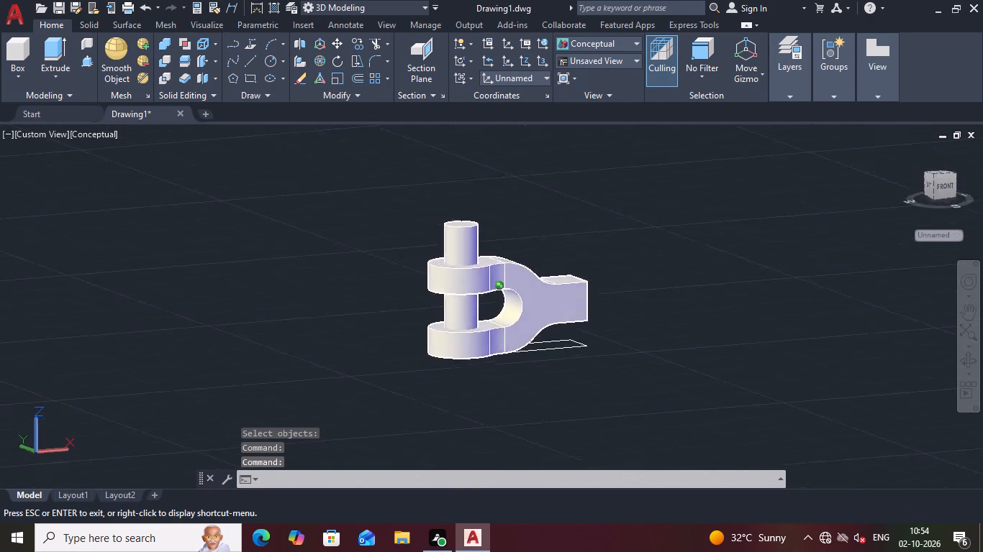
middle_click_drag(544, 374, 551, 444, "shift")
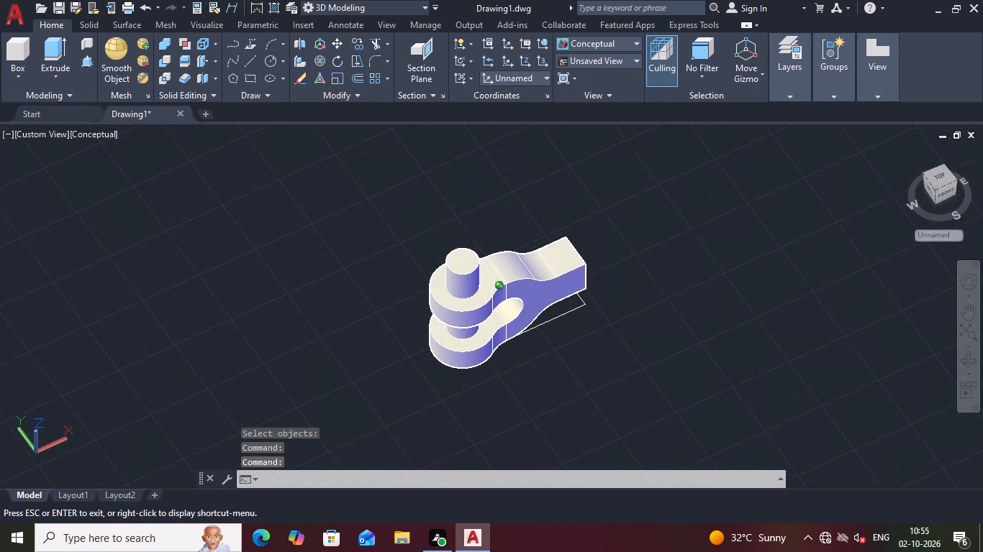
middle_click_drag(551, 444, 534, 366, "shift")
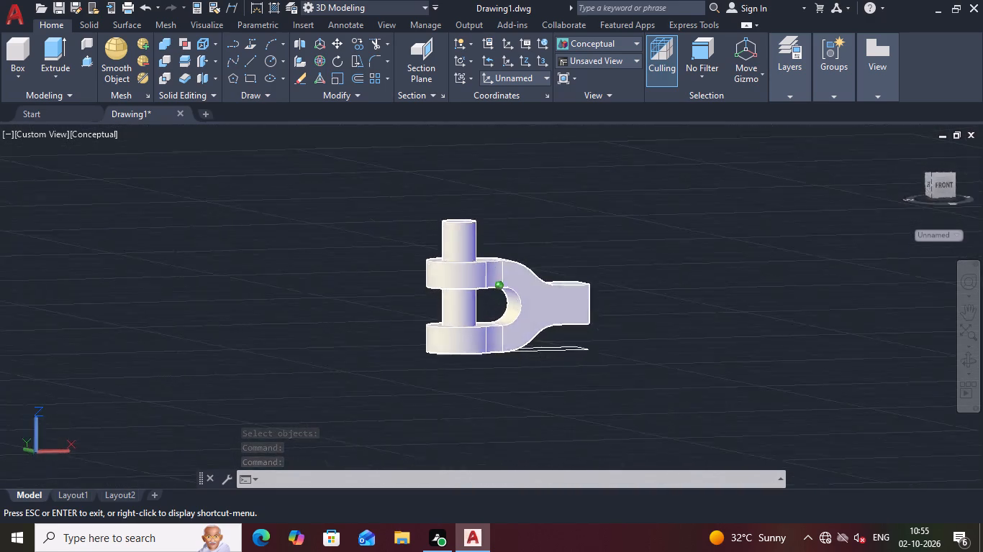
middle_click_drag(534, 366, 540, 230, "shift")
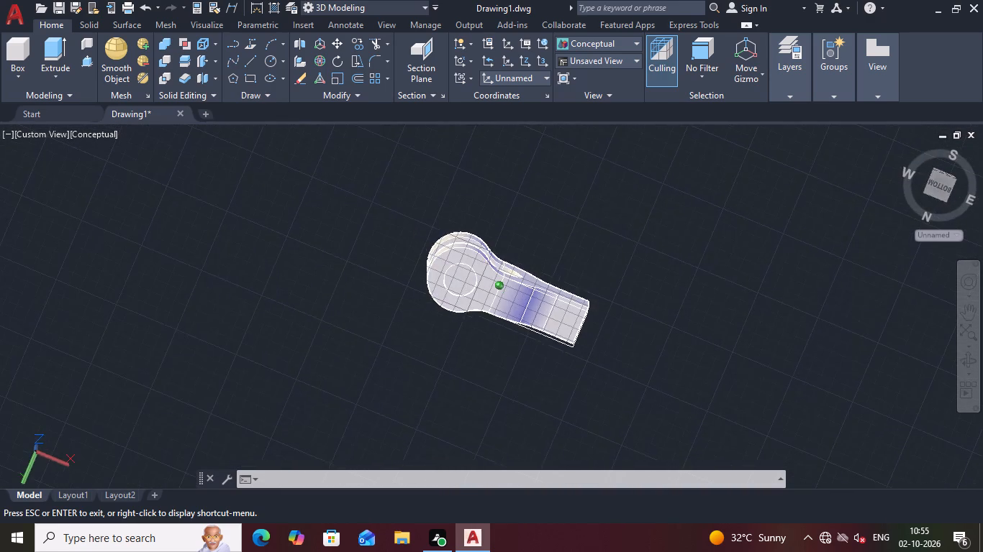
middle_click_drag(540, 230, 543, 404, "shift")
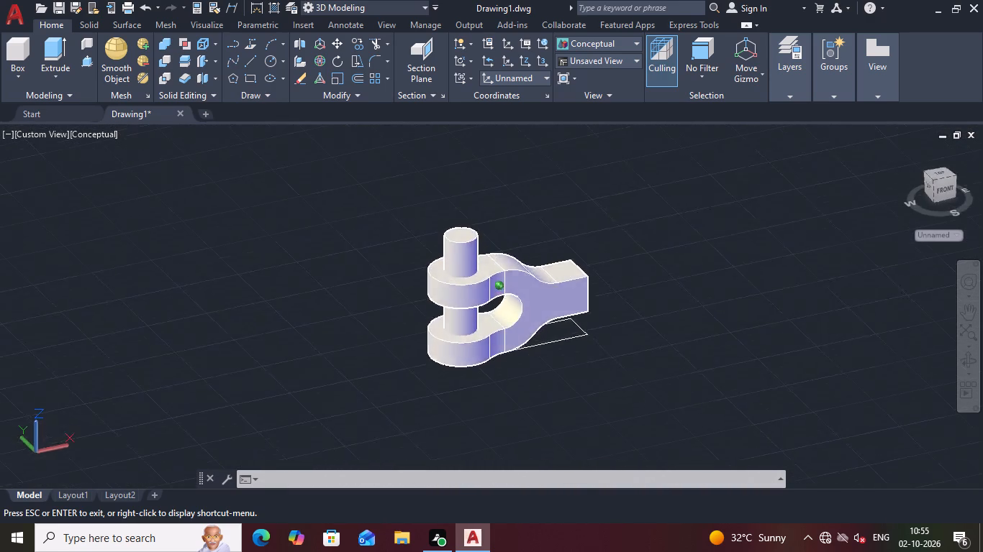
middle_click_drag(543, 404, 327, 326, "shift")
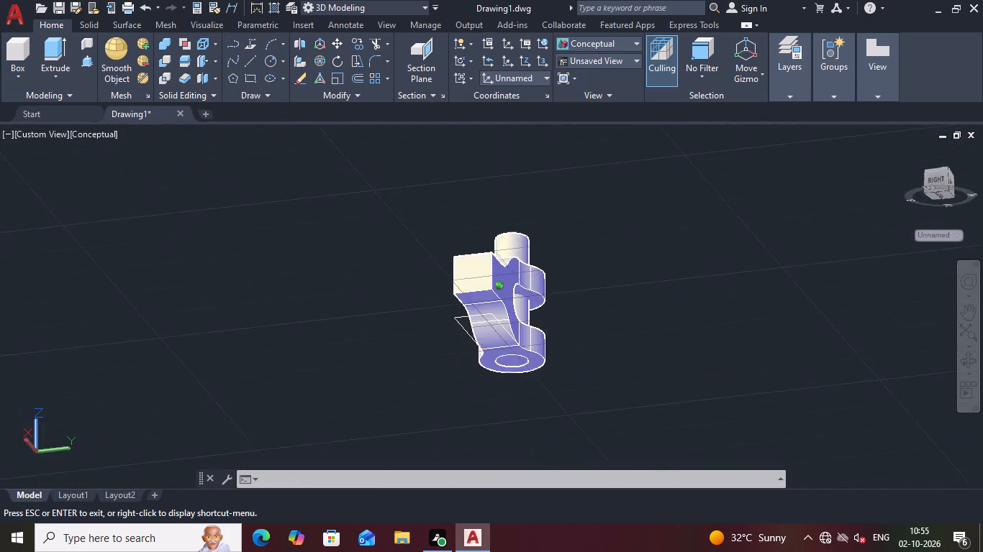
middle_click_drag(327, 326, 561, 367, "shift")
middle_click(561, 367, "shift")
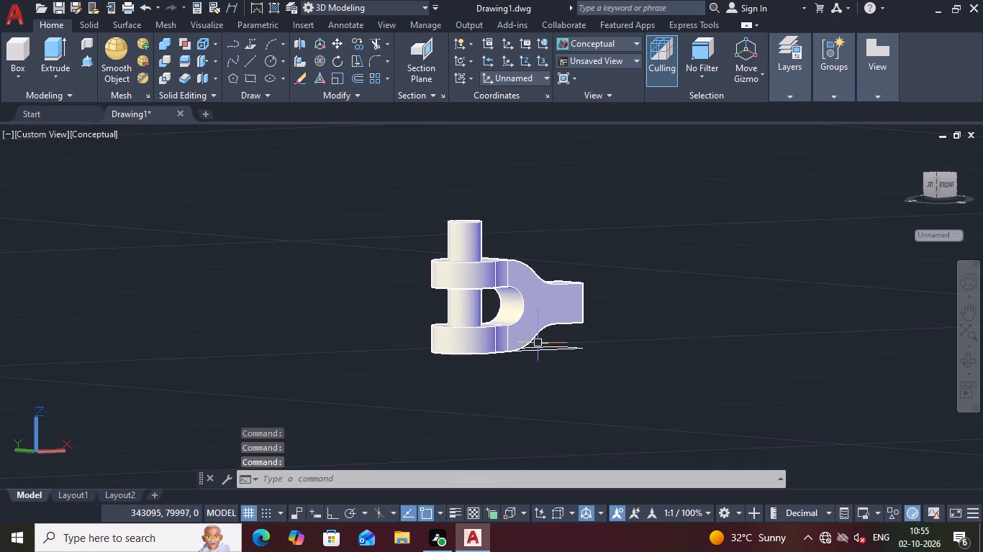
middle_click_drag(548, 216, 509, 193)
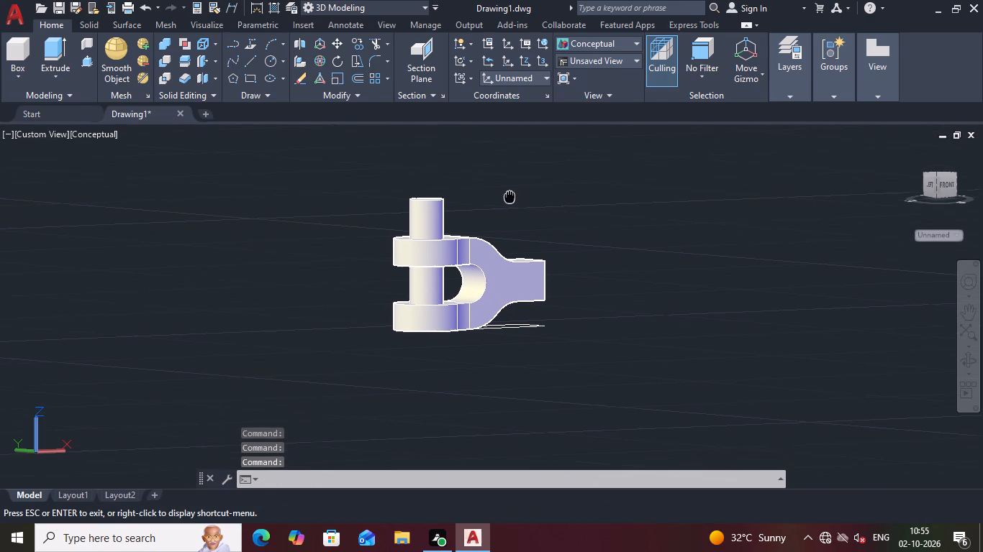
middle_click_drag(509, 193, 509, 192)
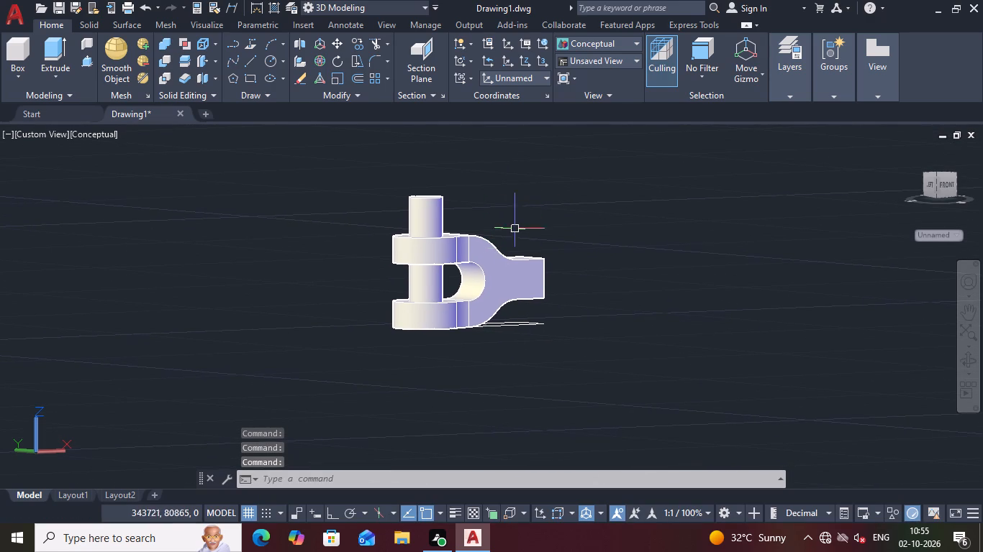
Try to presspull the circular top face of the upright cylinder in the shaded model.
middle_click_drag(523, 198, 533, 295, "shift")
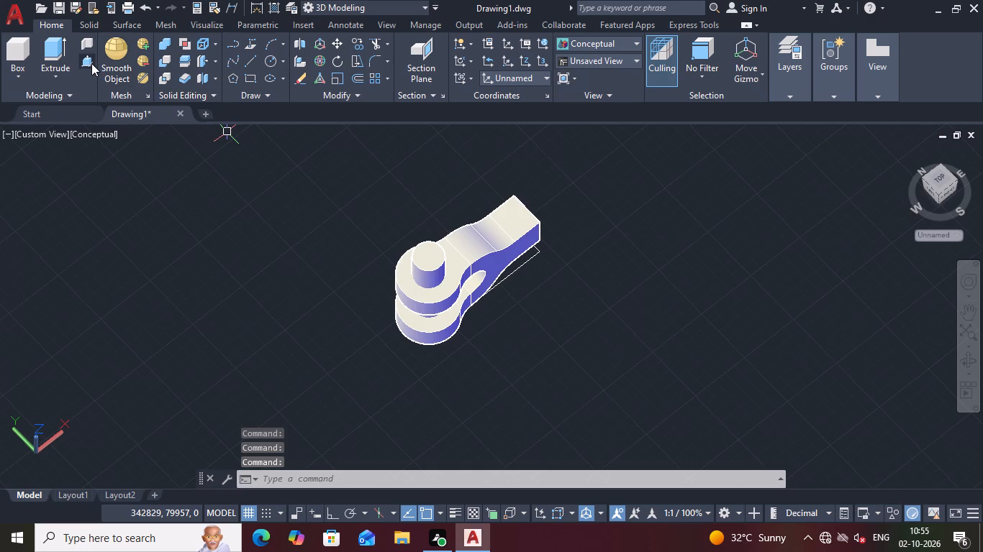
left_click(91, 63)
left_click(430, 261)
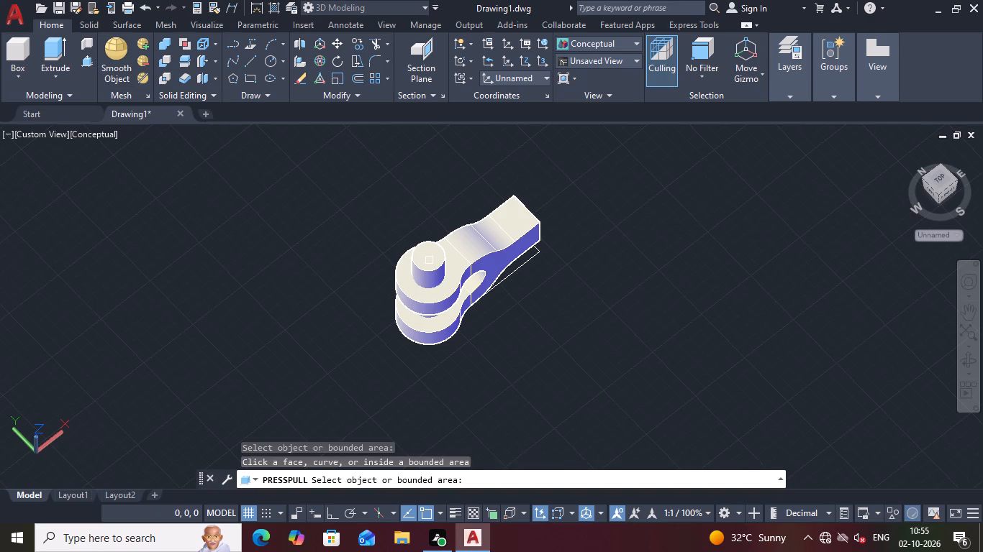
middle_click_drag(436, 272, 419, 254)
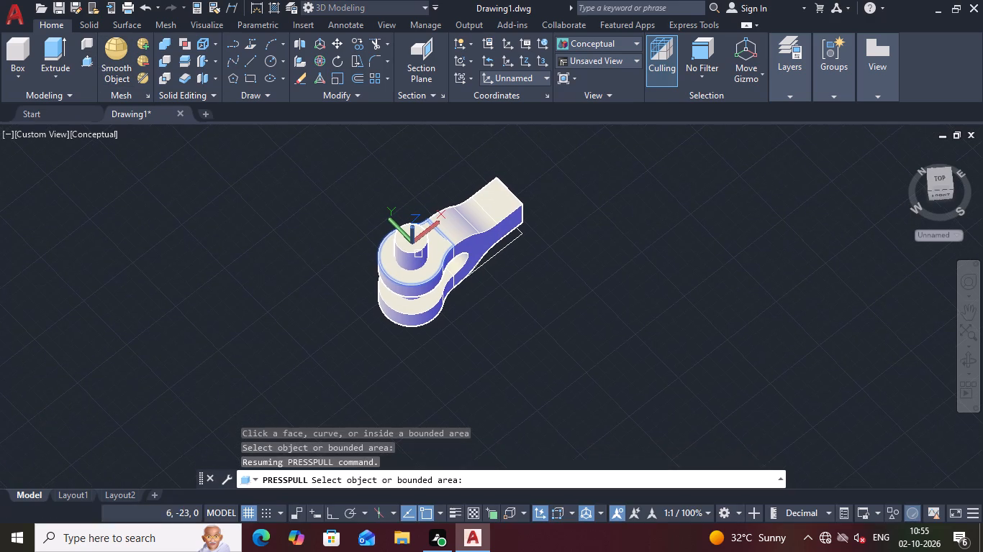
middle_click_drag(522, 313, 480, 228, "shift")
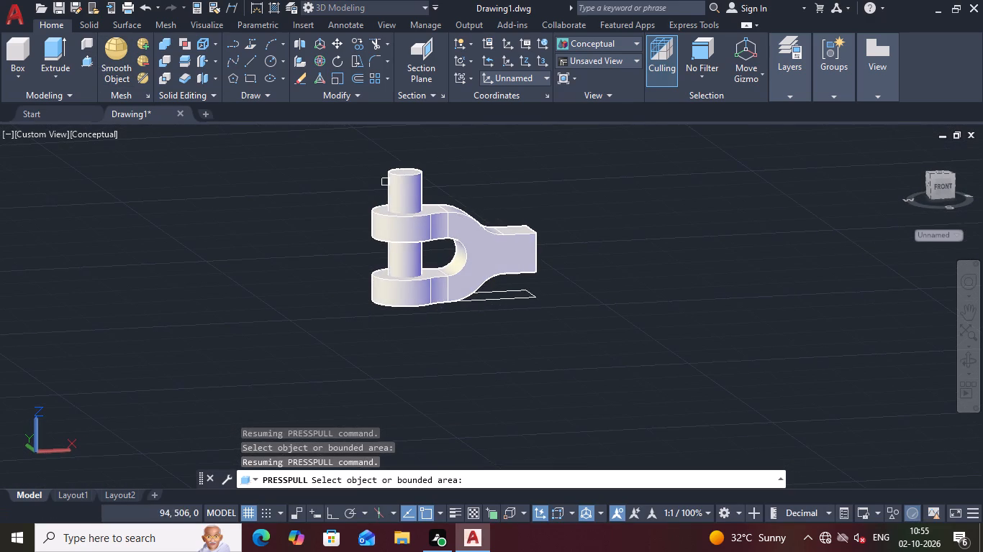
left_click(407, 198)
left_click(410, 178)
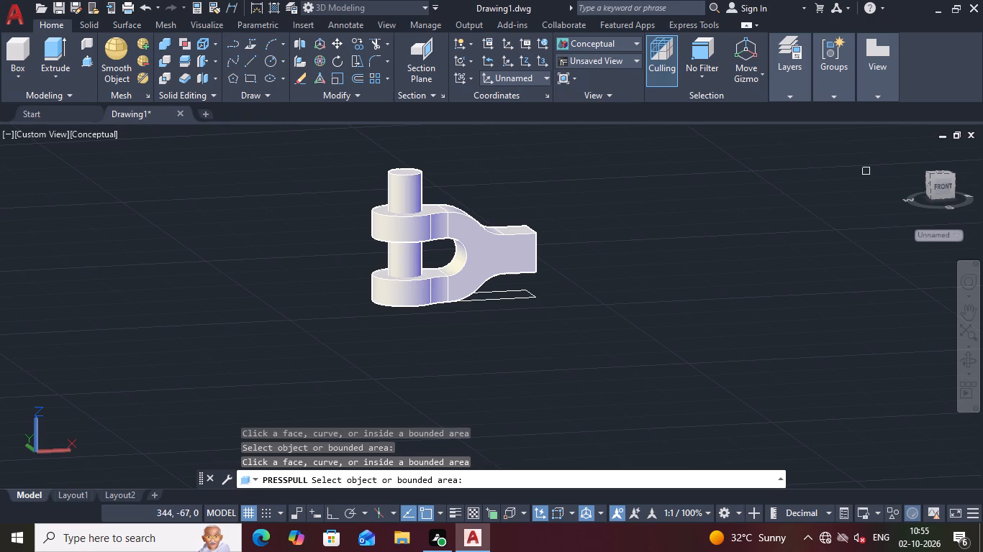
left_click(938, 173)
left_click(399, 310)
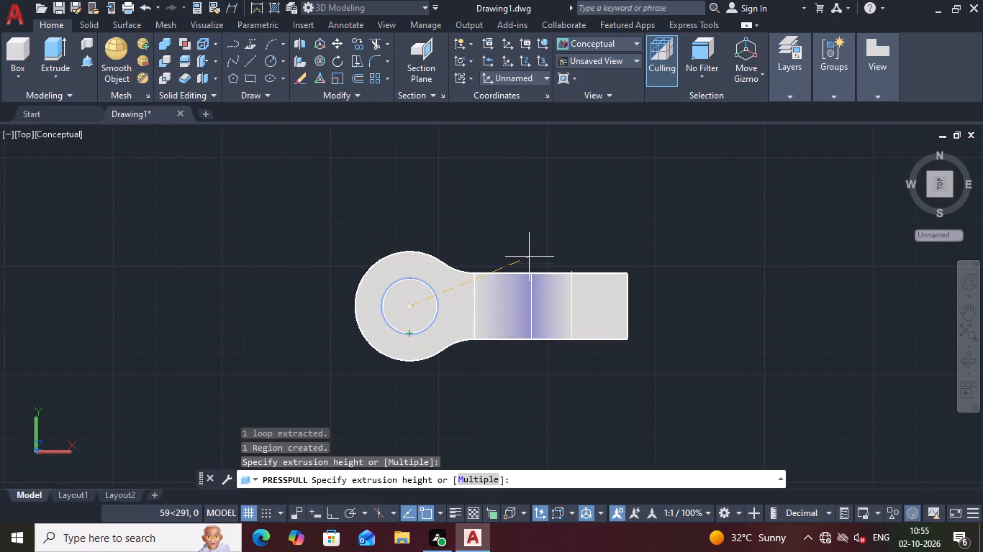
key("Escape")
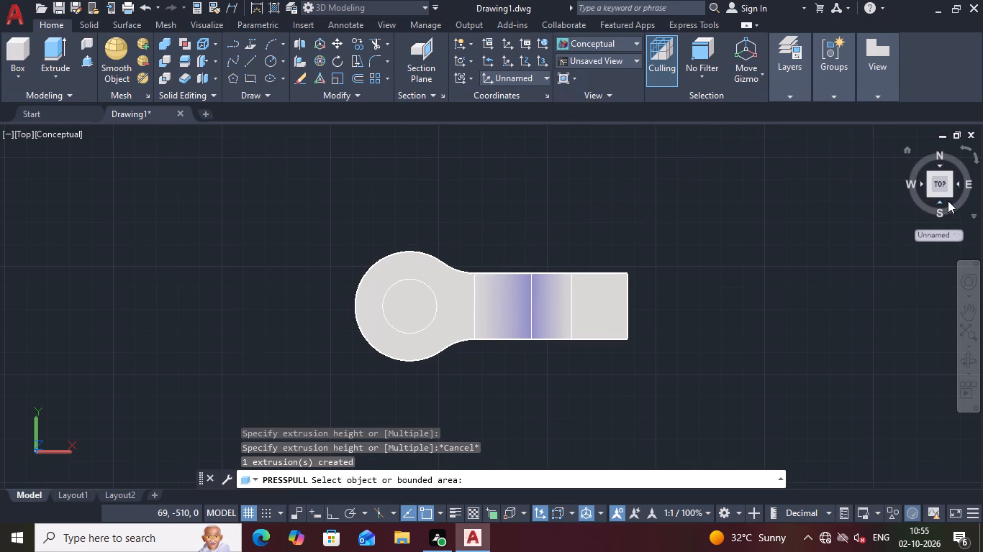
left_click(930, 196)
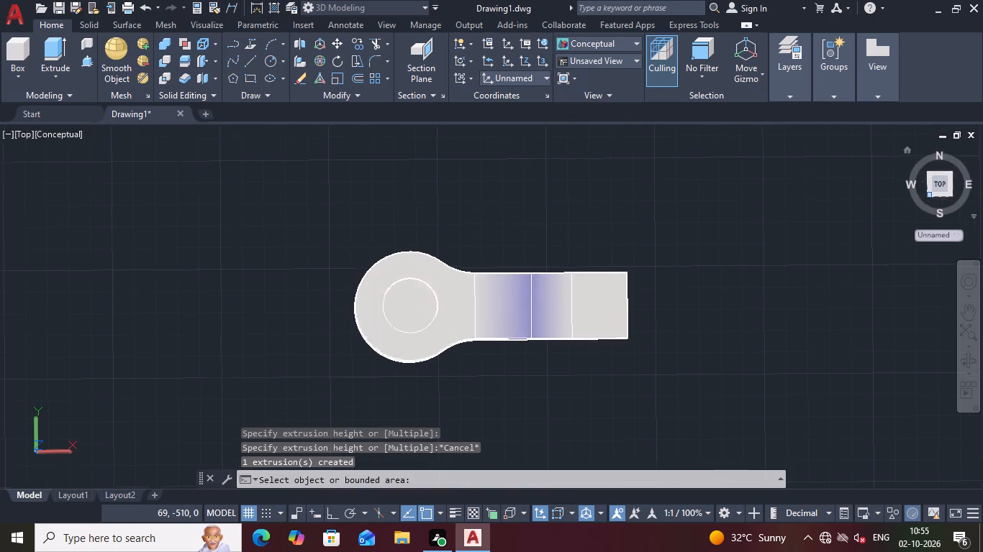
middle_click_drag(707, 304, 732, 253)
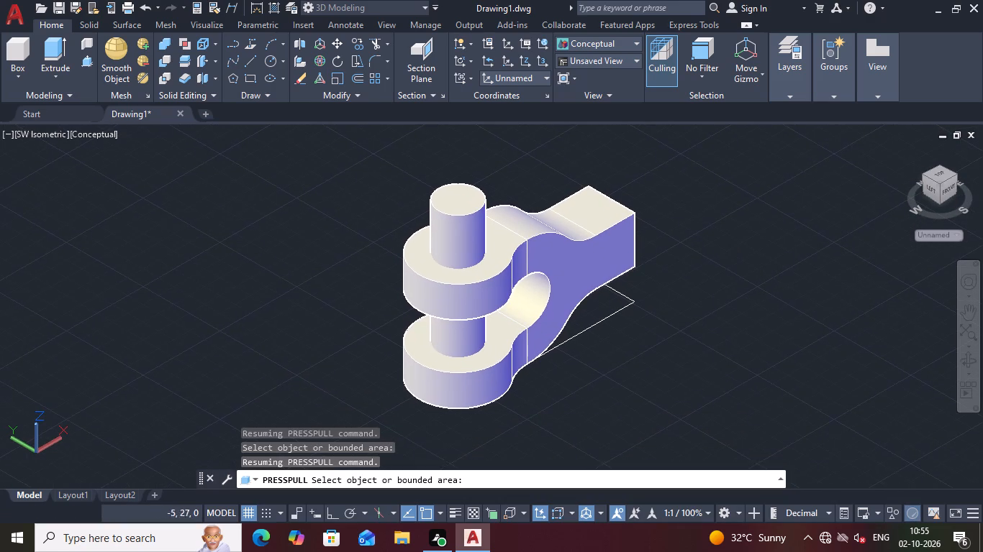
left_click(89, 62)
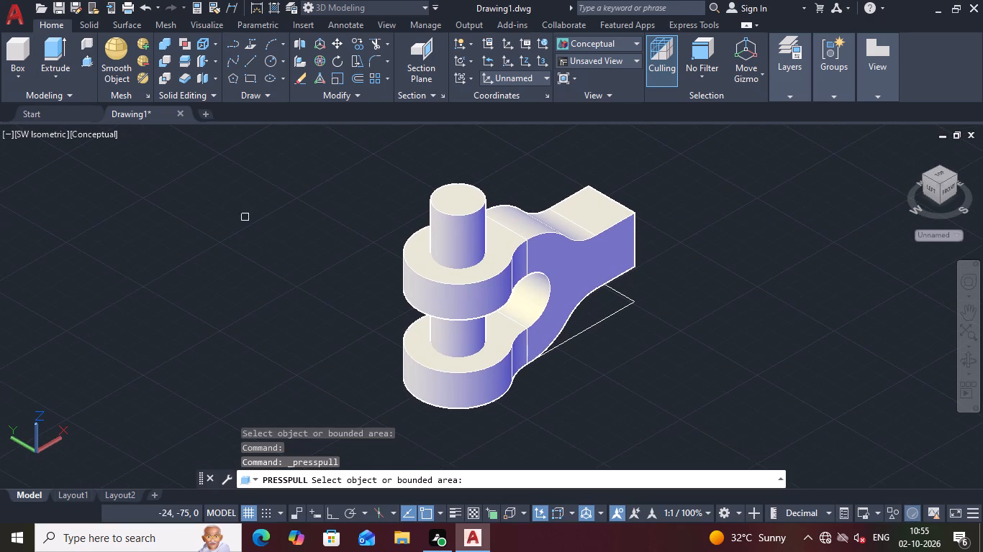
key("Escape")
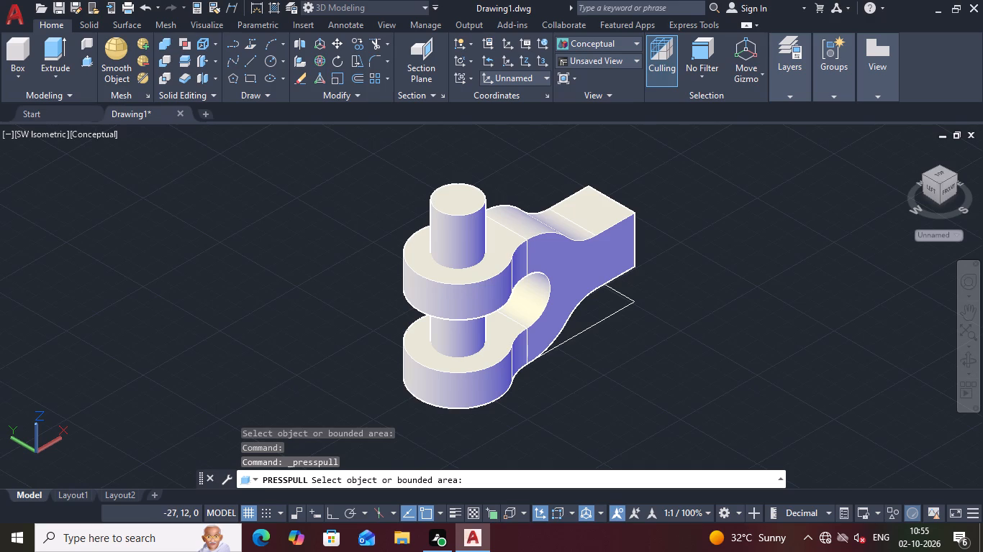
Show the model with the 2D Wireframe visual style.
left_click(96, 136)
left_click(123, 166)
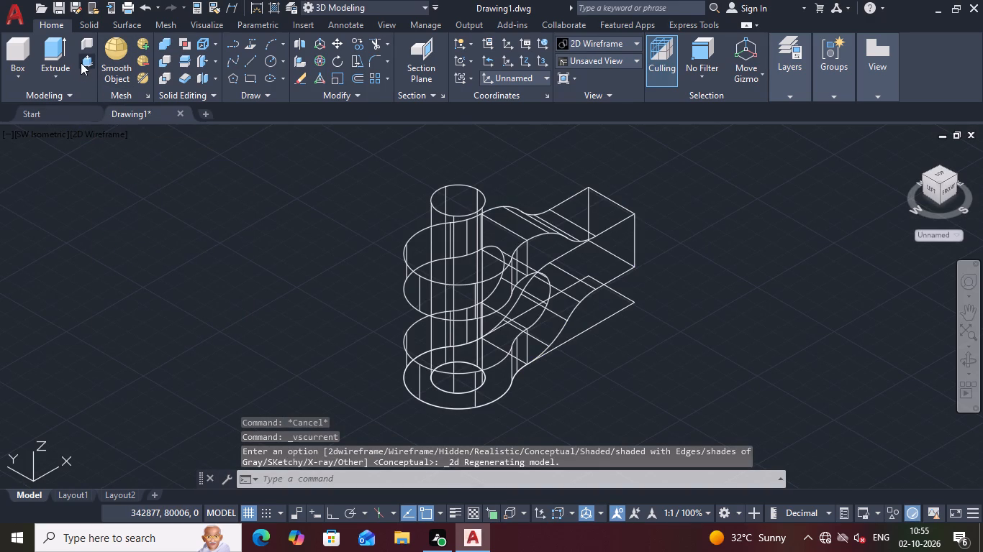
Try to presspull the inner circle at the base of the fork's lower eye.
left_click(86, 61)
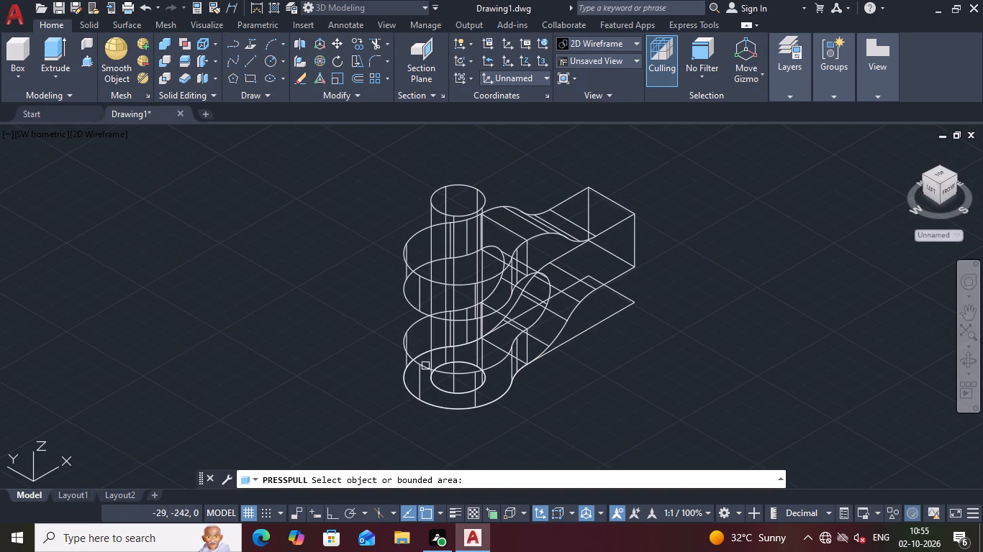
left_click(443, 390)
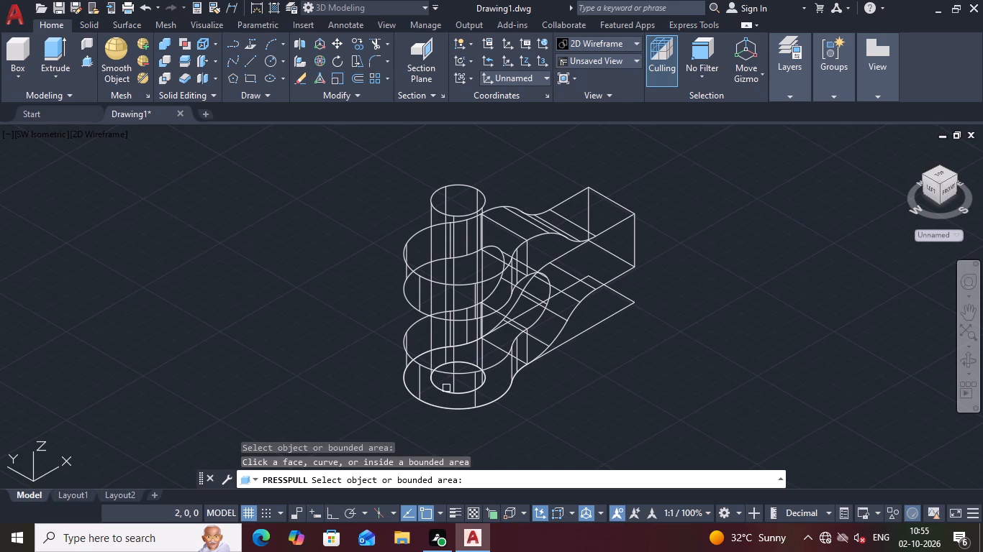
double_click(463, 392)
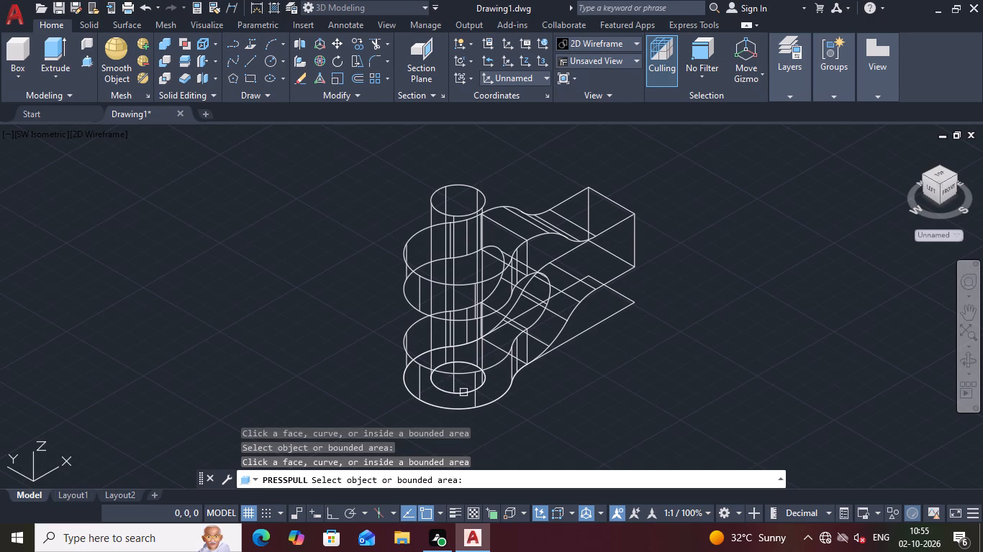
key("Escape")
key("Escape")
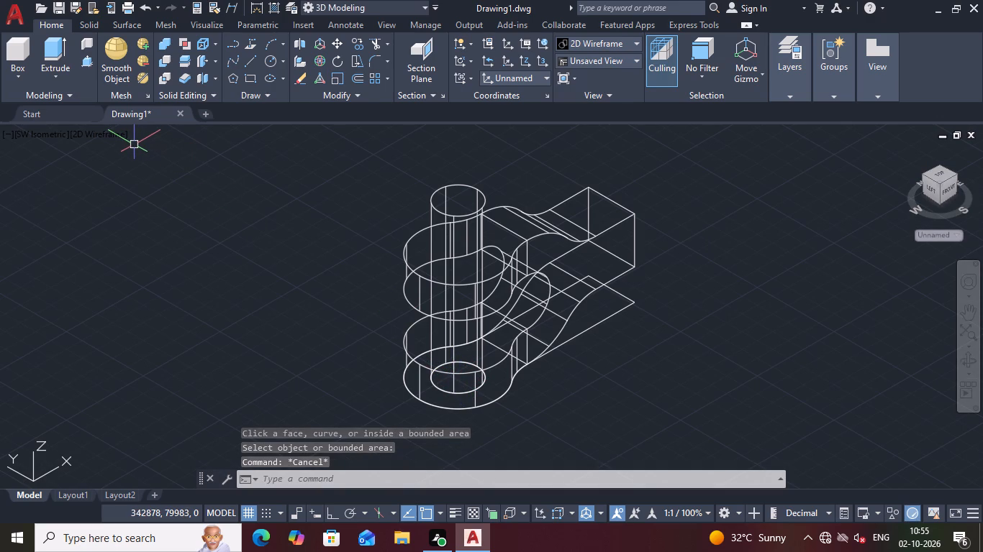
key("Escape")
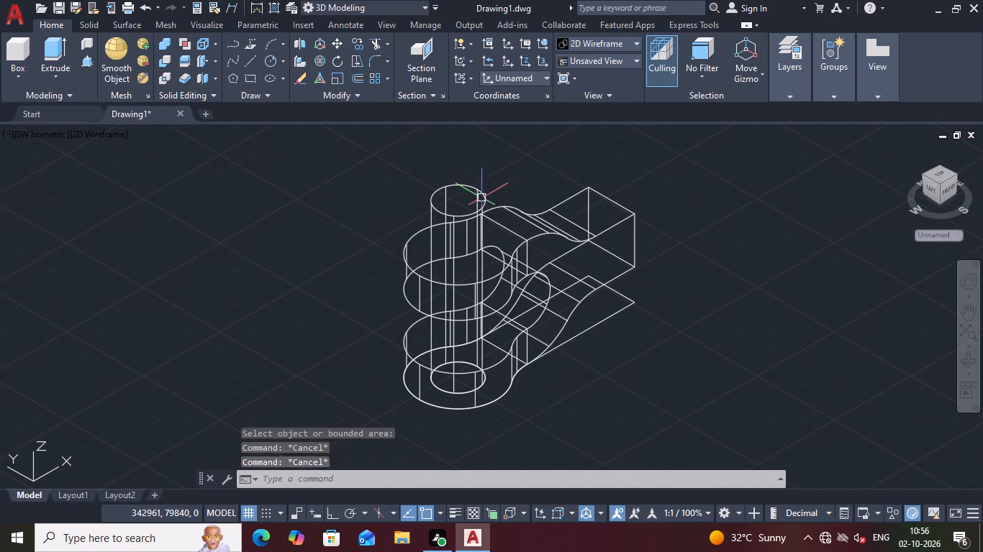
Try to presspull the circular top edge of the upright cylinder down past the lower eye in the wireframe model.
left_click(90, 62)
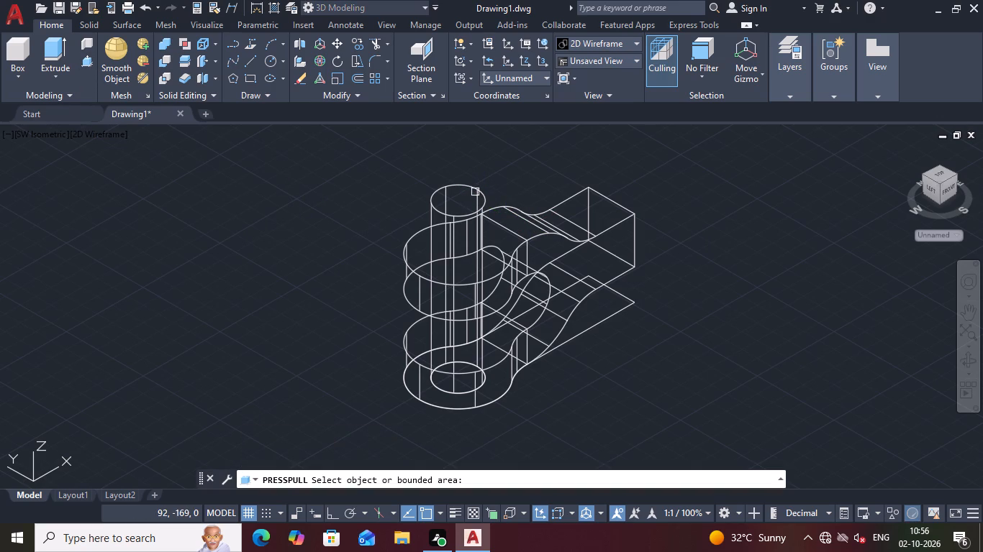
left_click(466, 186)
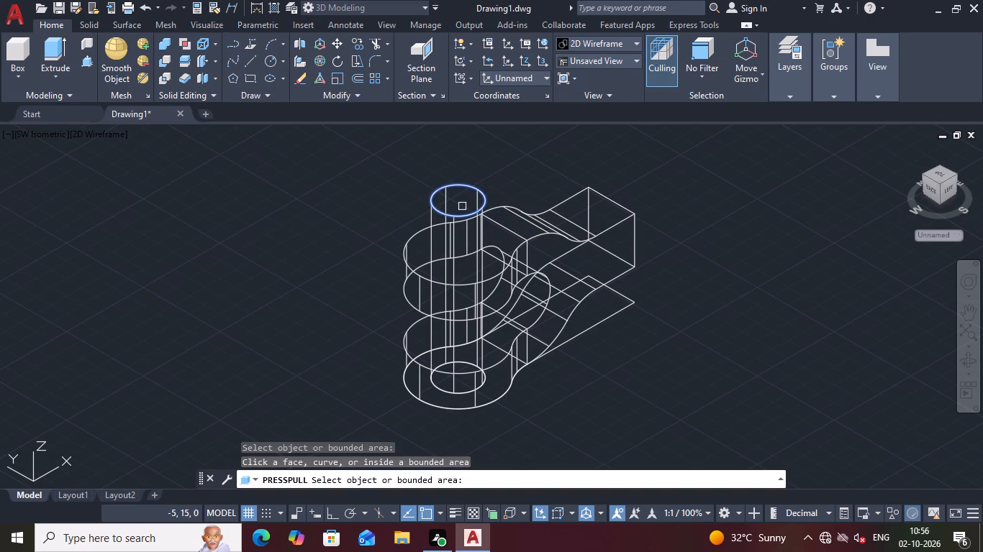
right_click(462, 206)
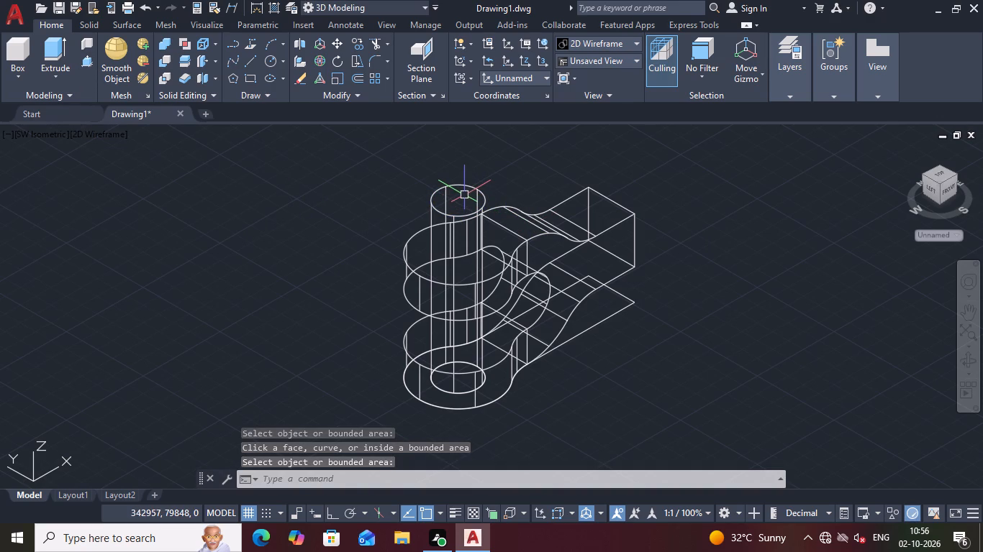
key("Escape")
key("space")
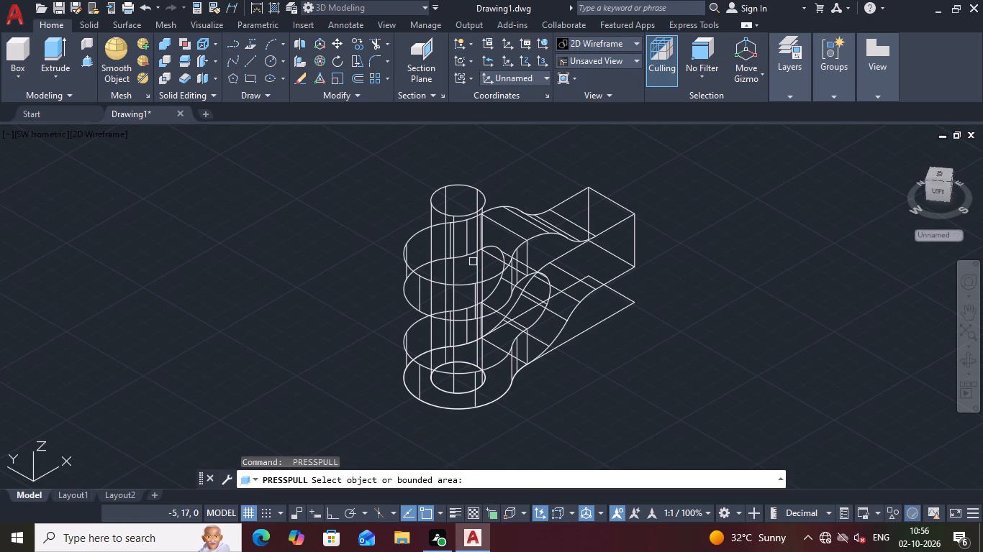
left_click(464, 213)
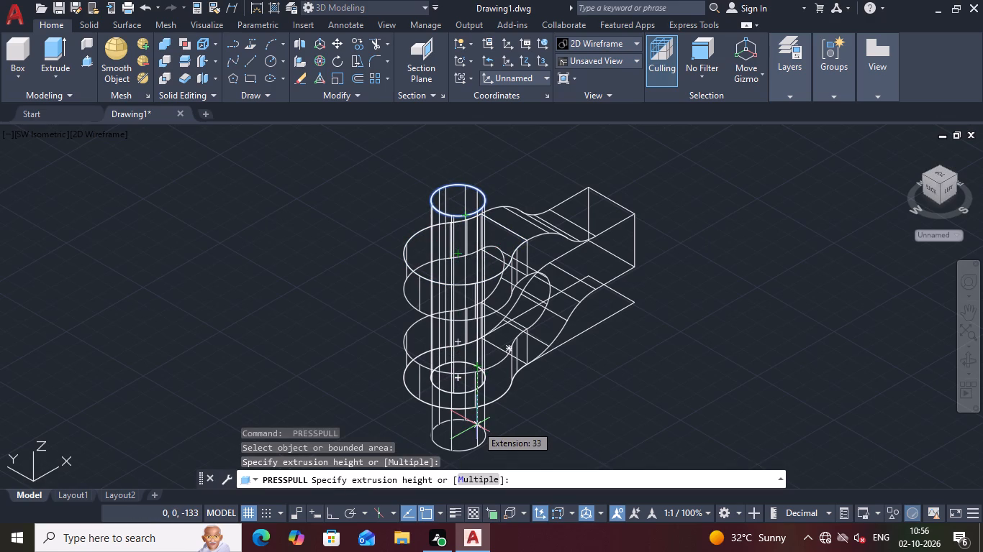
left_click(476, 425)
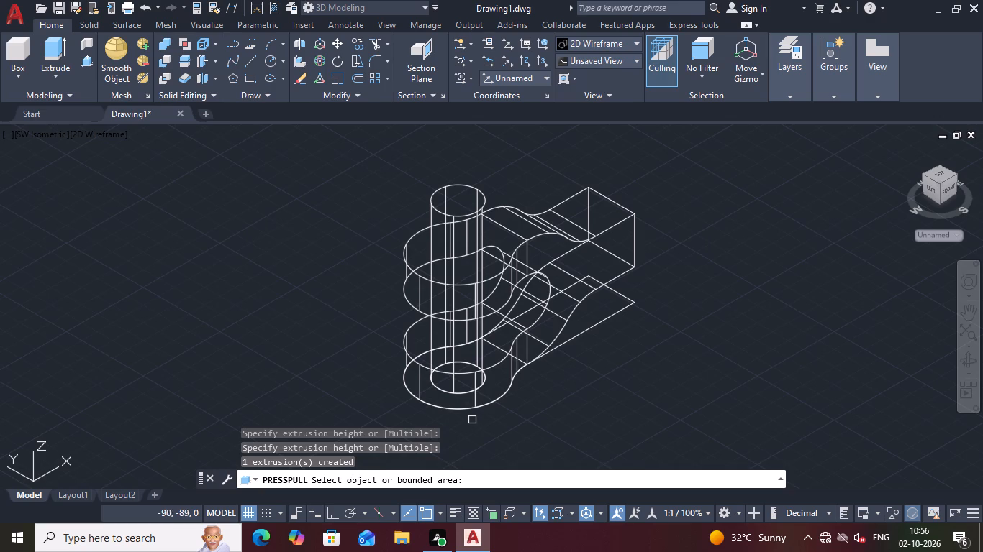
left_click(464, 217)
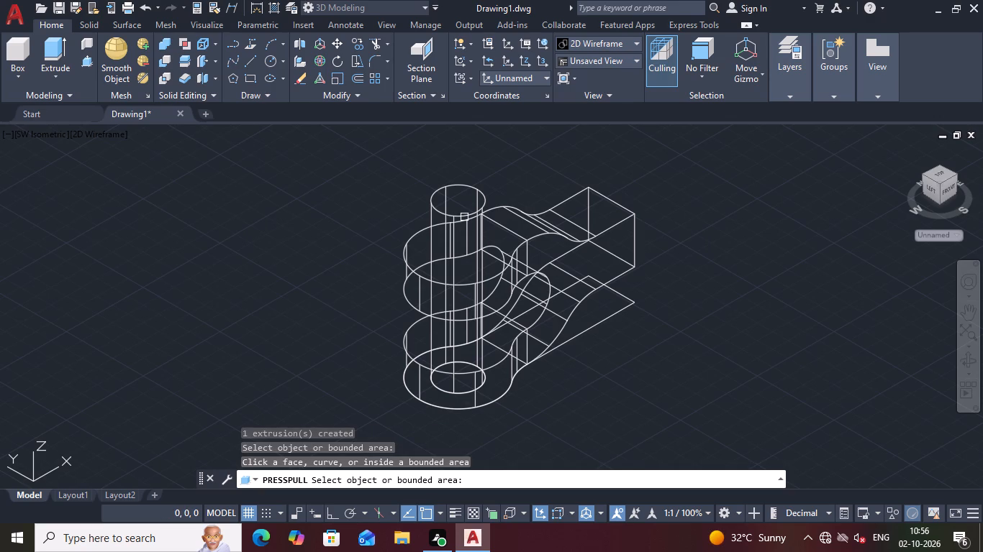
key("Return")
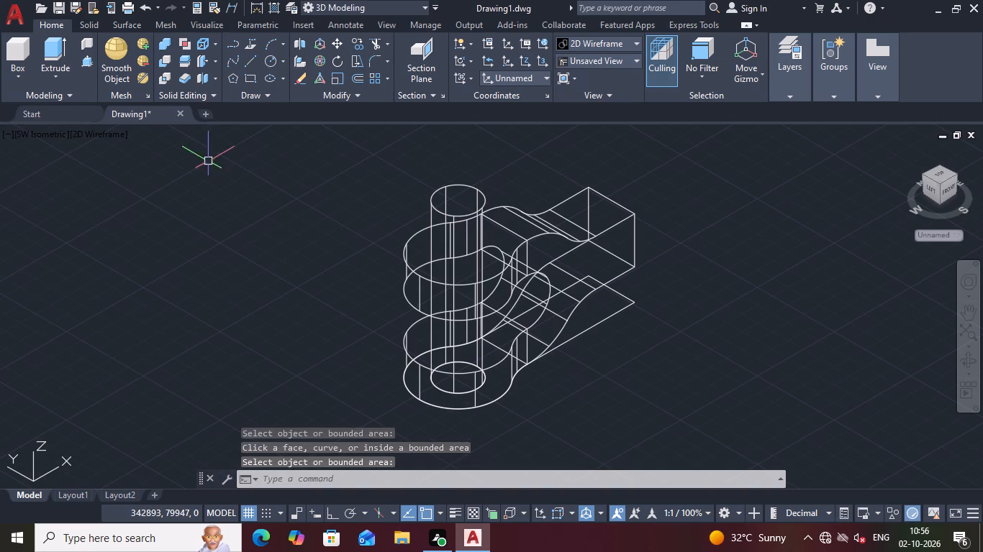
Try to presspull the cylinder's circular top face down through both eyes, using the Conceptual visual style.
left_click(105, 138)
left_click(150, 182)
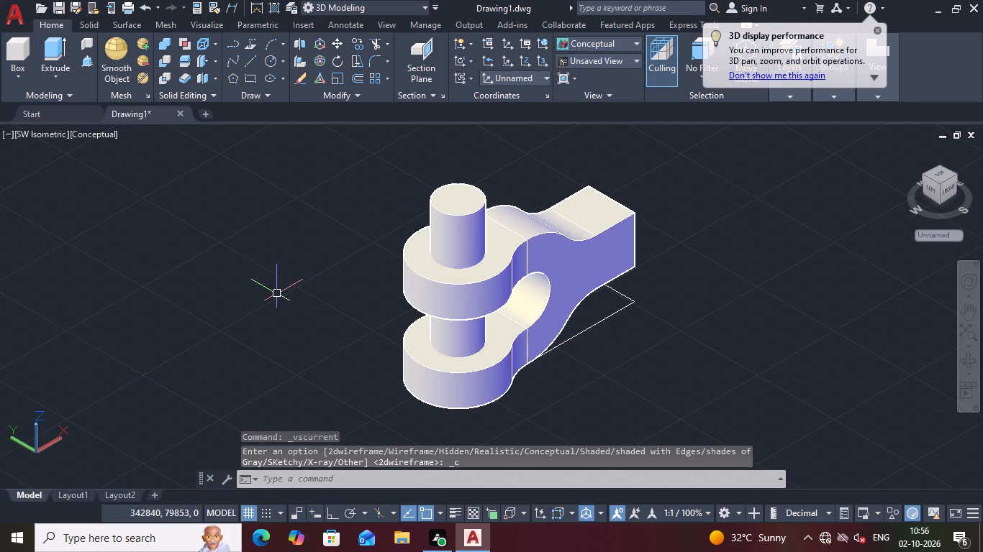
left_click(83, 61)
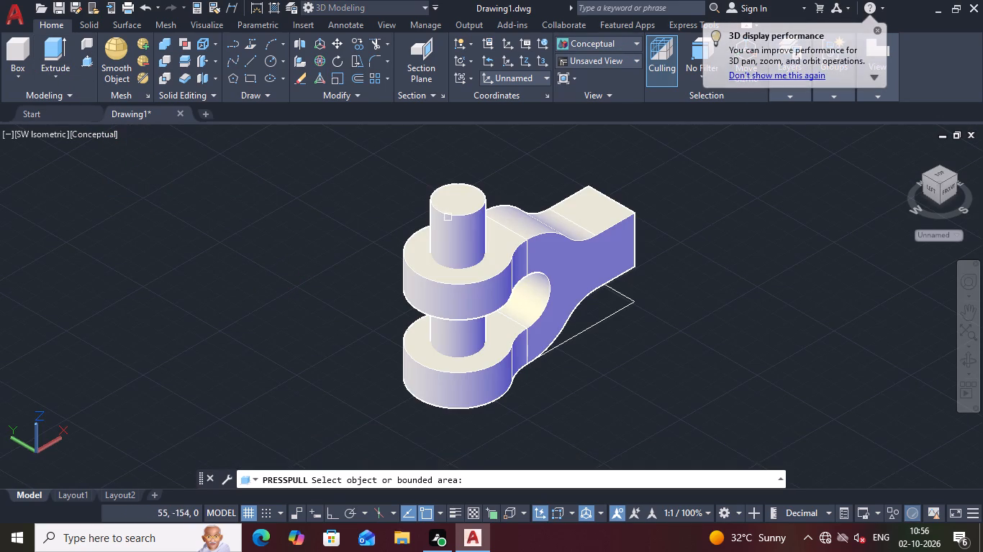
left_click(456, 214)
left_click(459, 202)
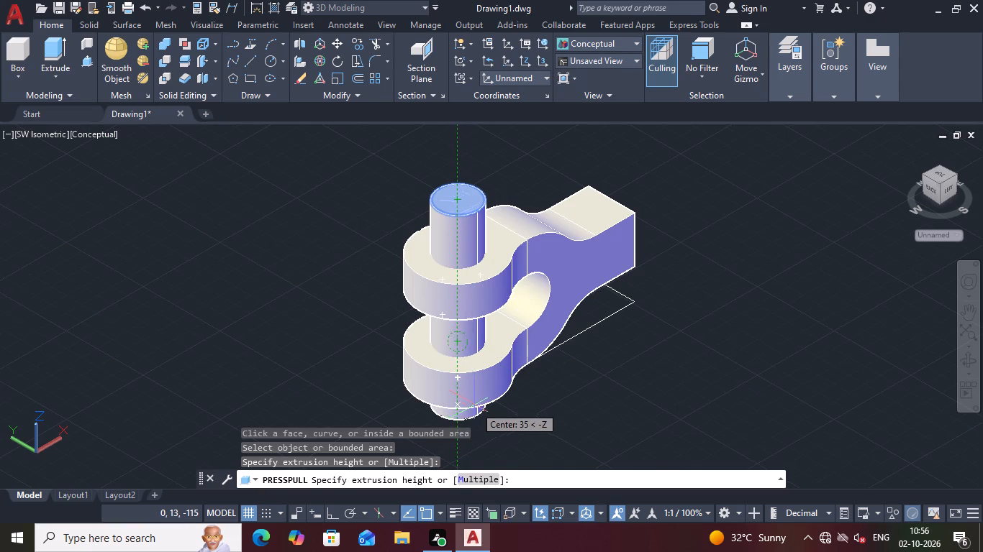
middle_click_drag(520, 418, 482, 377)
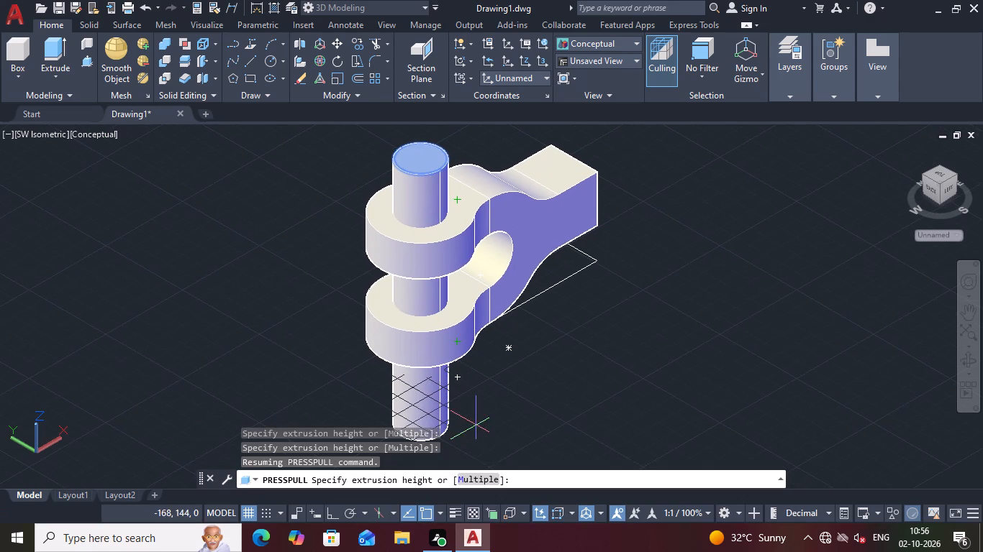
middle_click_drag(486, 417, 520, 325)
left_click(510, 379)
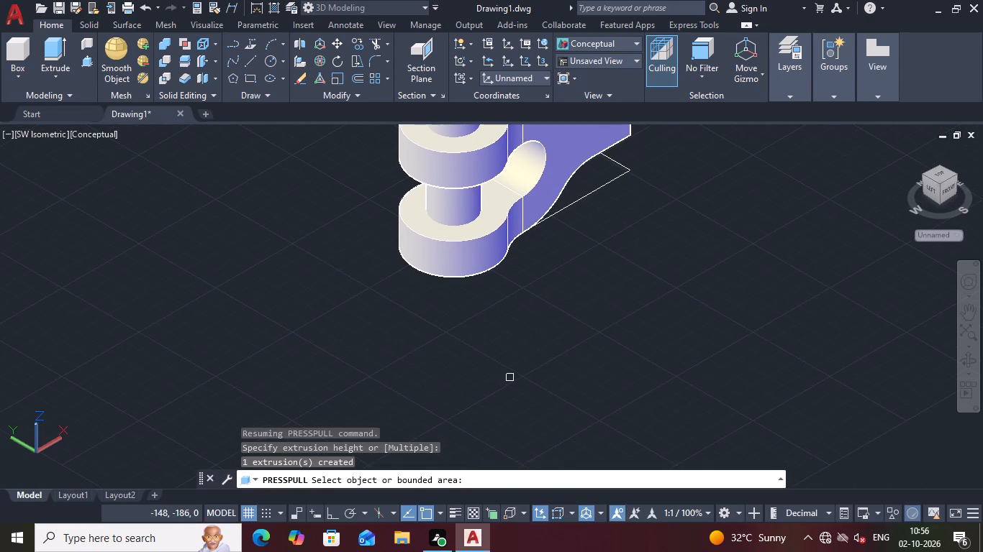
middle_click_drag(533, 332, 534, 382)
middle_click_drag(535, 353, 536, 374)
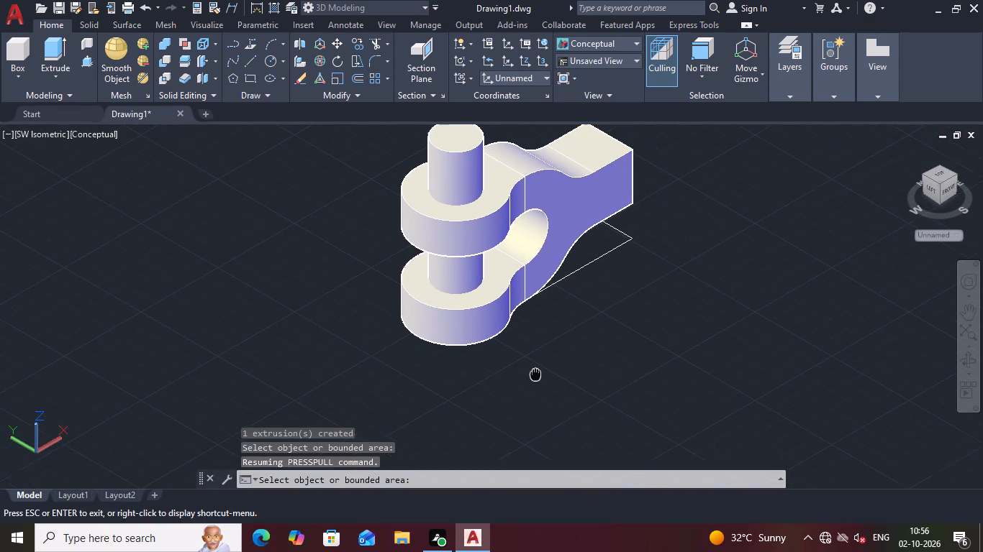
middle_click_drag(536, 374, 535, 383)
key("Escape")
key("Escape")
Undo the cylinder presspull attempts, the fork's intersection, and the earlier presspulls of the plan outline and inner circle.
key("ctrl+z")
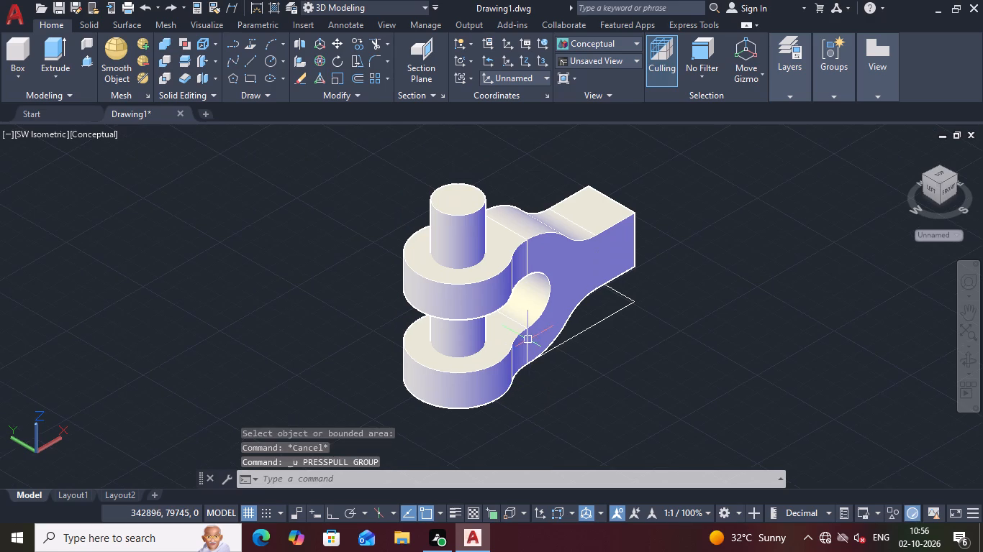
key("ctrl+z")
key("ctrl+z")
key("ctrl+z")
key("ctrl+z")
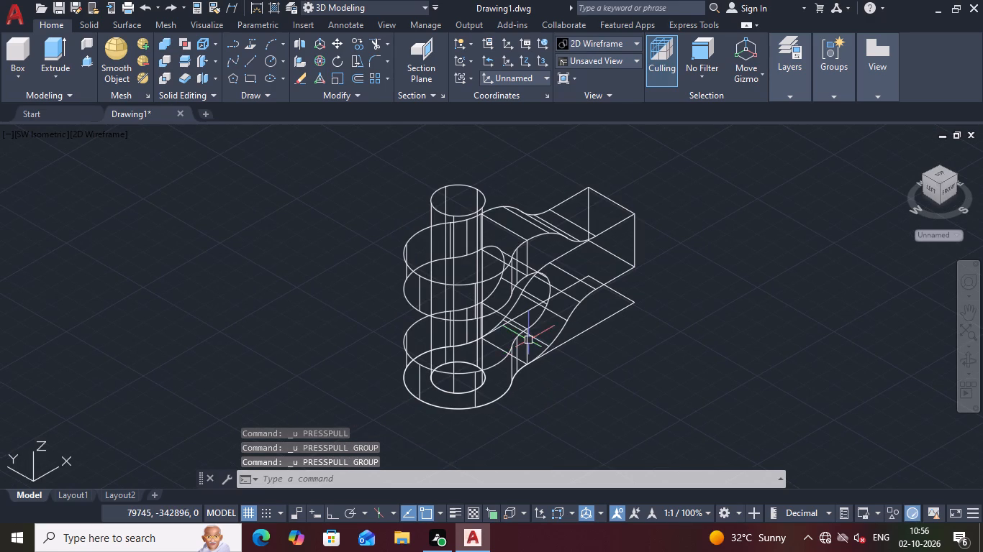
key("ctrl+z")
key("ctrl+z")
key("ctrl+z")
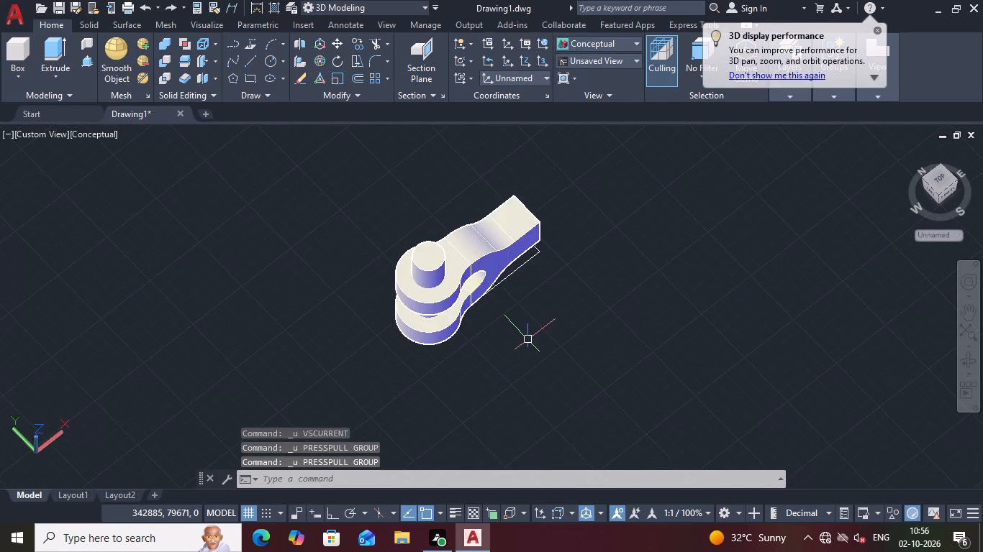
key("ctrl+z")
key("ctrl+z")
key("ctrl+z")
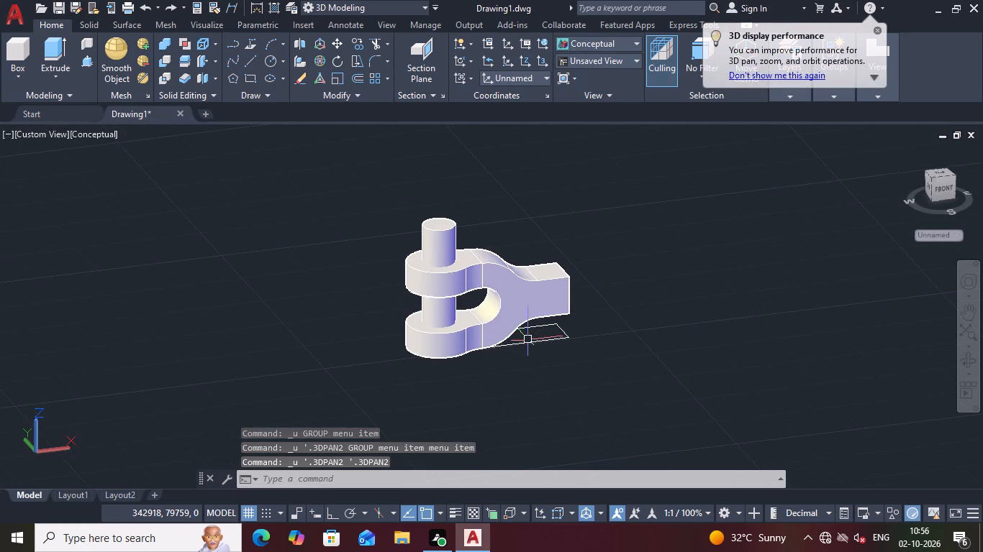
key("ctrl+z")
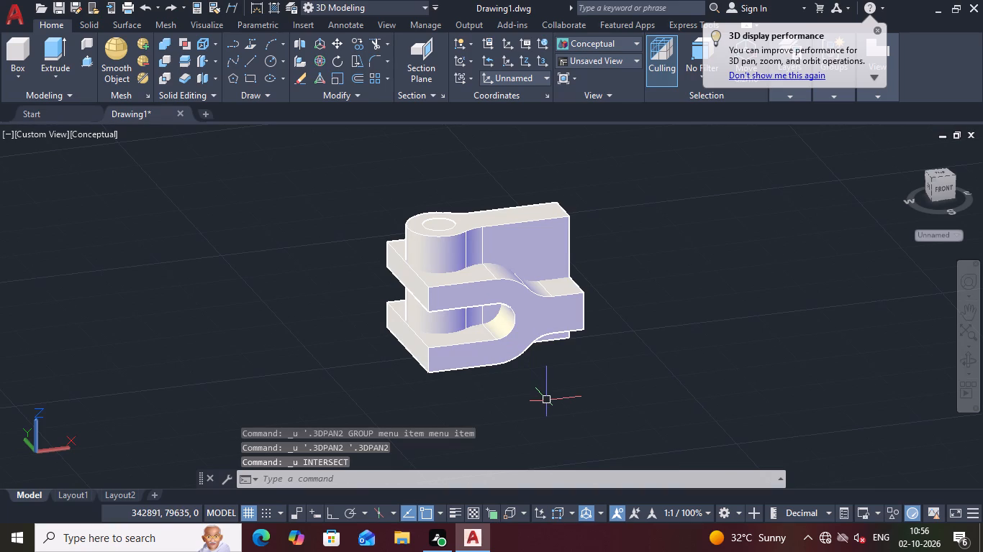
middle_click_drag(548, 400, 544, 379)
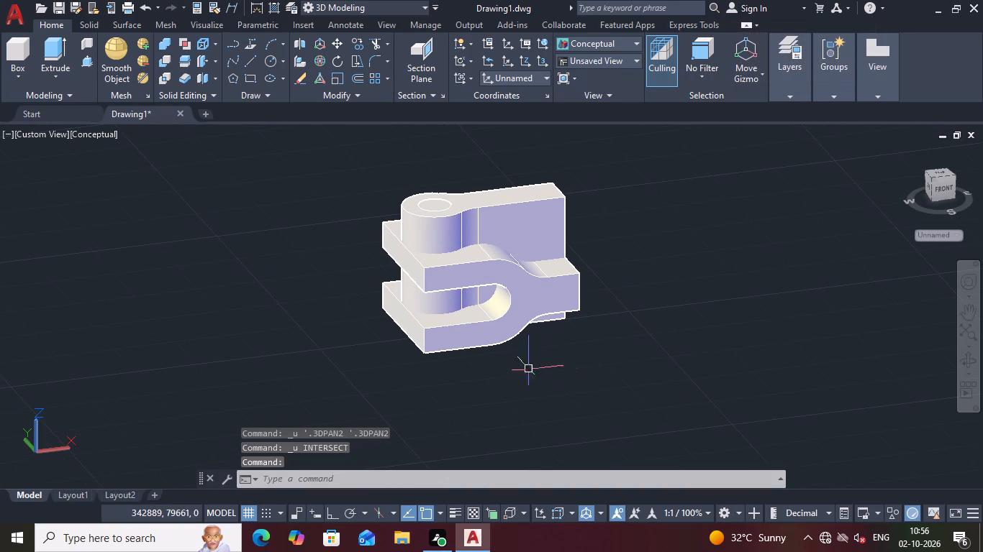
key("ctrl+z")
key("ctrl+z")
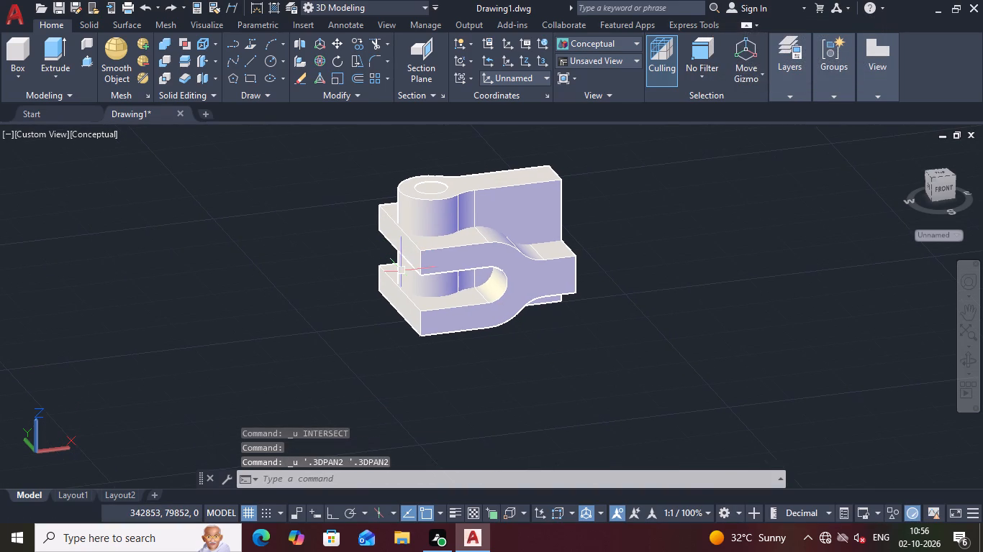
key("ctrl+z")
key("ctrl+z")
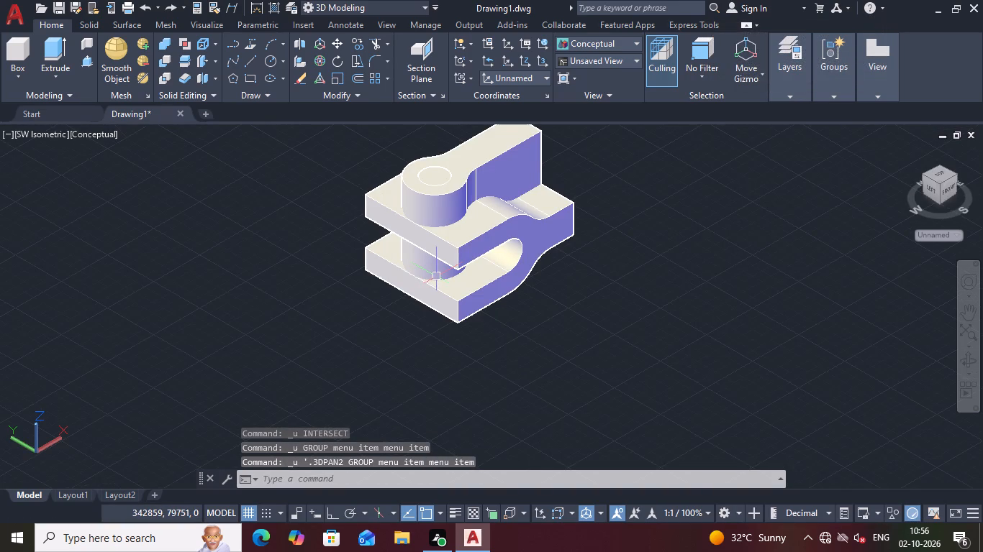
key("ctrl+z")
key("ctrl+z")
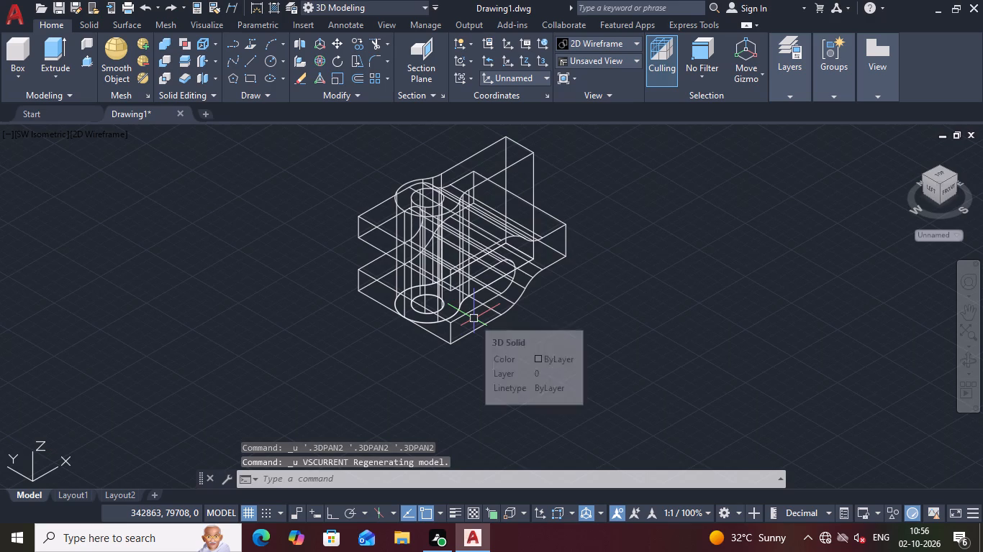
key("ctrl+z")
key("ctrl+z")
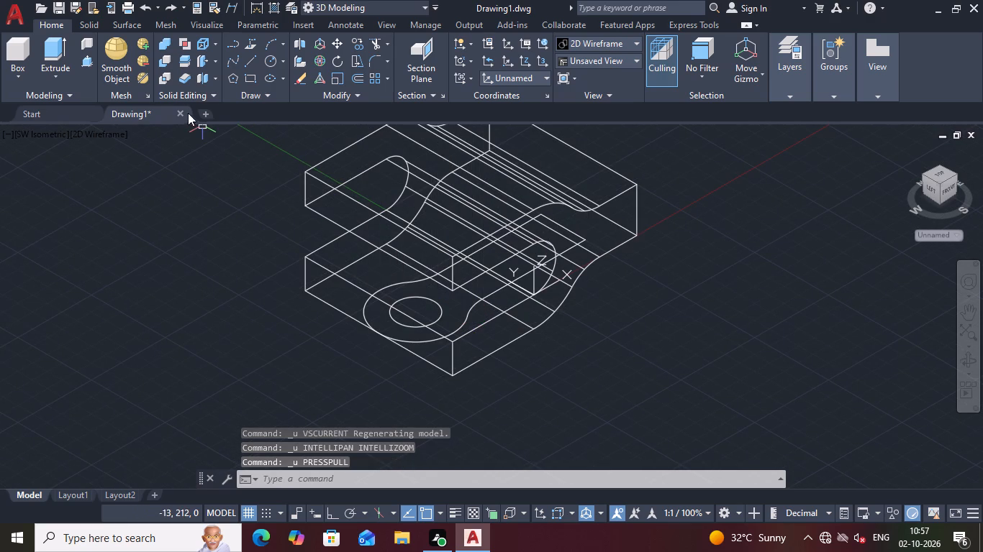
Presspull the rounded plan outline at the fork's base up to the level of the fork's upper face.
left_click(91, 68)
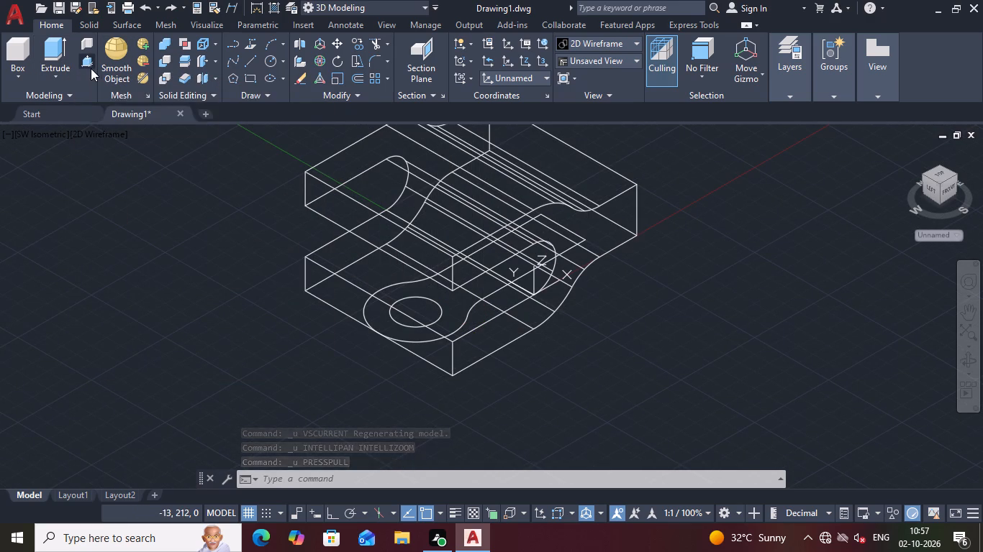
left_click(465, 321)
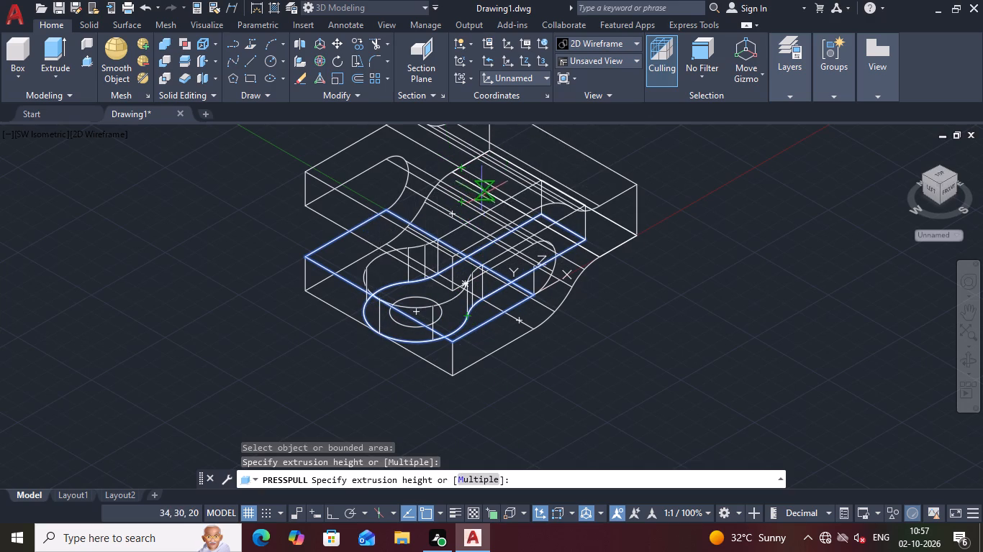
middle_click_drag(593, 365, 571, 409)
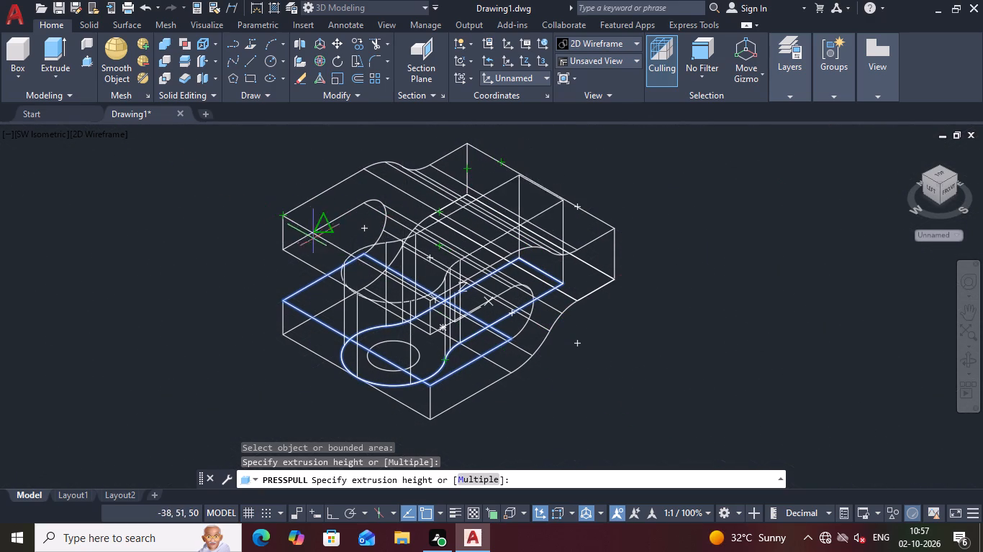
left_click(359, 264)
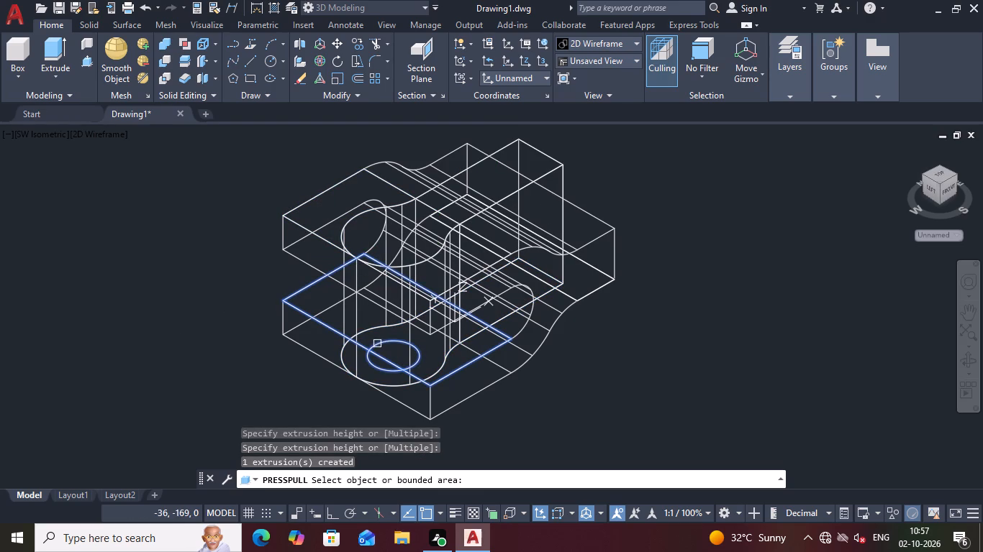
Presspull the inner circle of the plan outline up to the same height as the extruded outline.
left_click(421, 355)
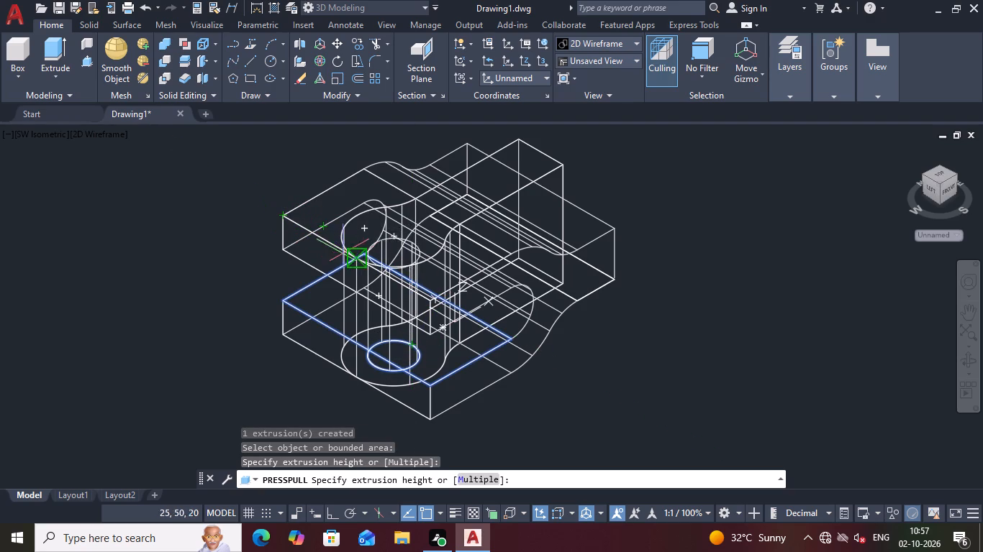
left_click(354, 260)
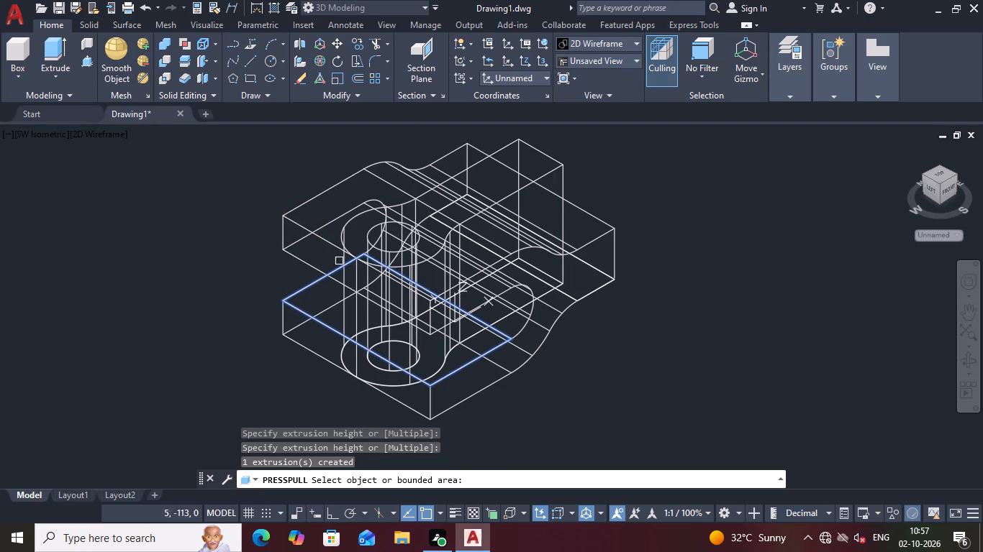
key("Escape")
Show the model with the Conceptual visual style.
left_click(108, 130)
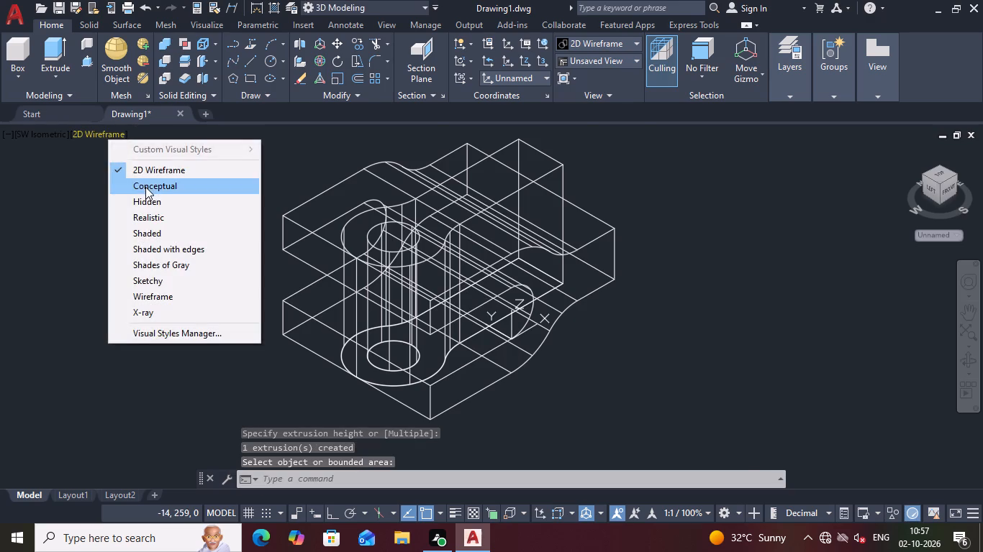
left_click(145, 187)
Intersect the side-profile fork solid with the extruded plan outline, leaving the inner cylinder out of the selection.
middle_click_drag(612, 379, 568, 340)
middle_click_drag(572, 366, 546, 316, "shift")
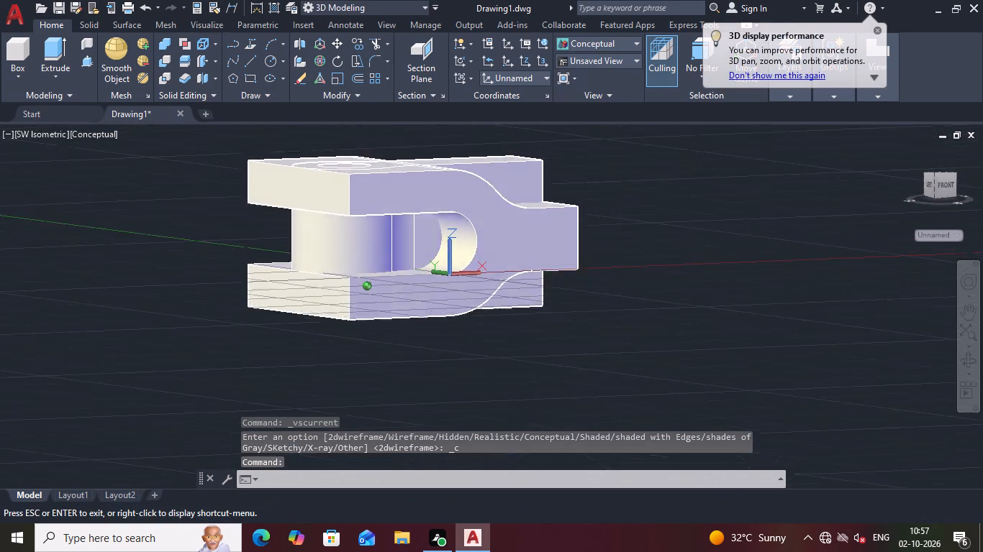
middle_click_drag(546, 316, 509, 340, "shift")
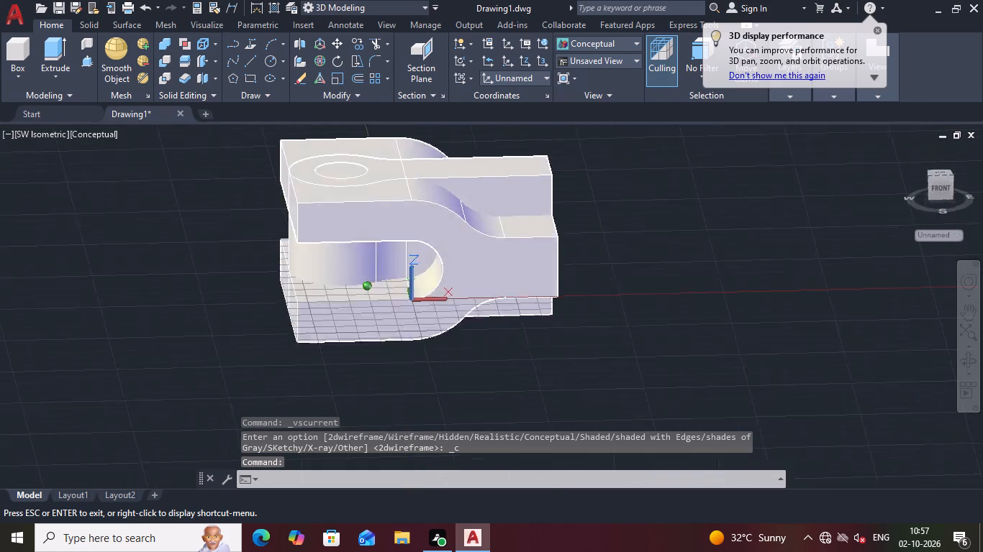
middle_click_drag(509, 340, 546, 336, "shift")
type("IN")
left_click(287, 341)
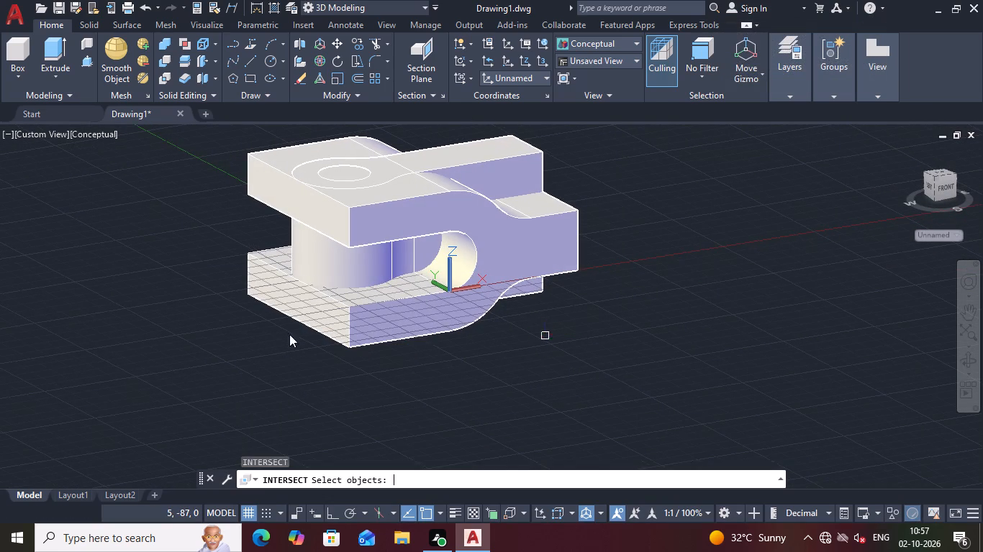
left_click(397, 227)
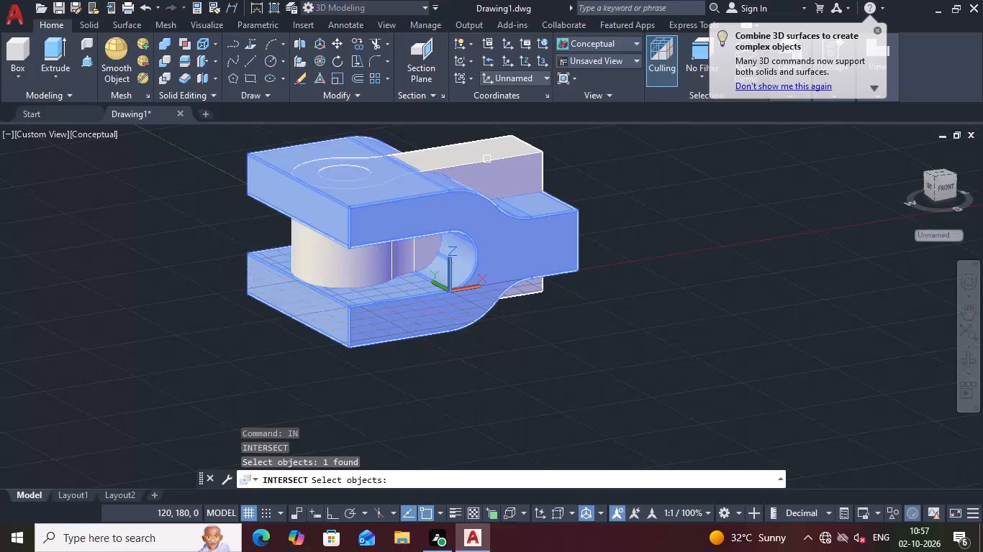
left_click(486, 155)
key("Return")
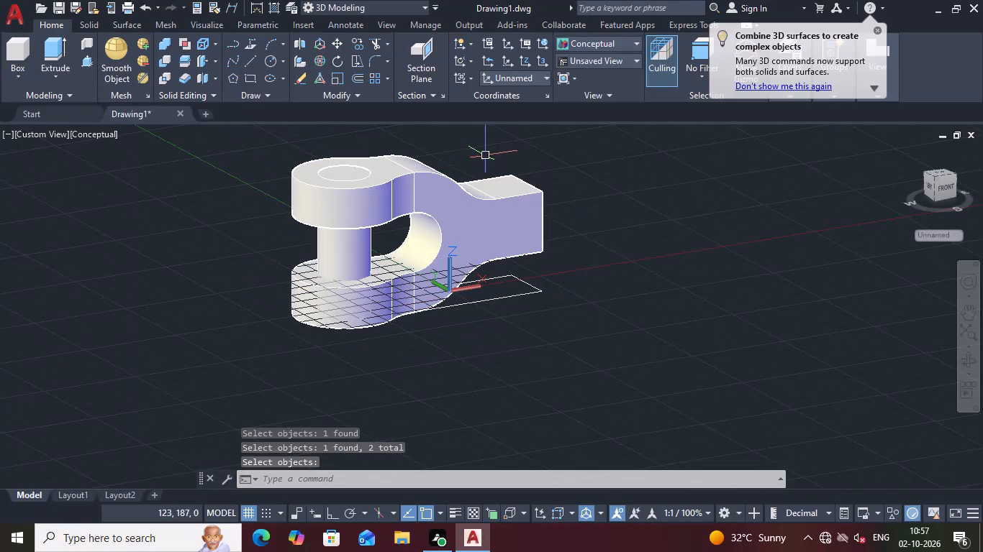
Examine the intersected fork and its cylinder from above, the front, the back and the underside.
middle_click_drag(543, 303, 545, 313)
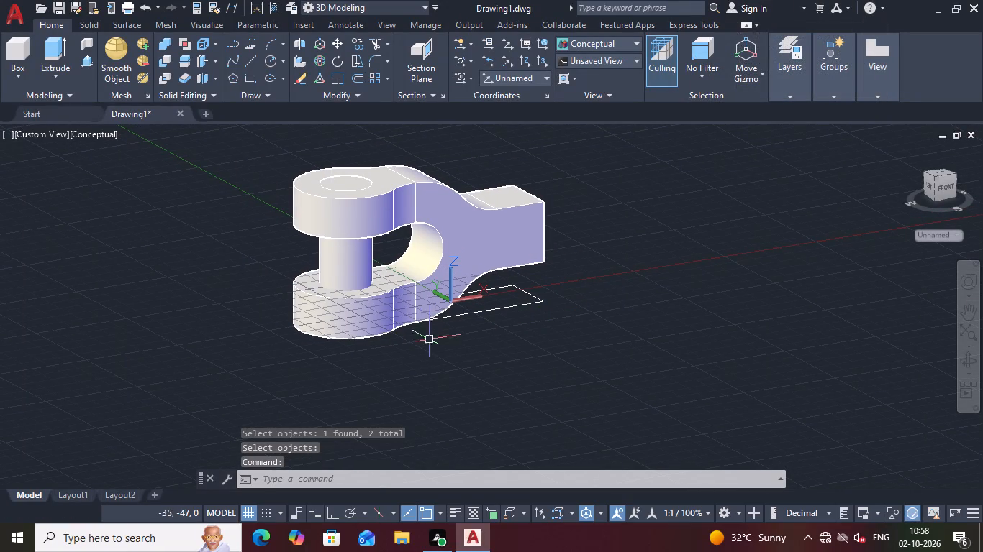
middle_click_drag(429, 349, 459, 355)
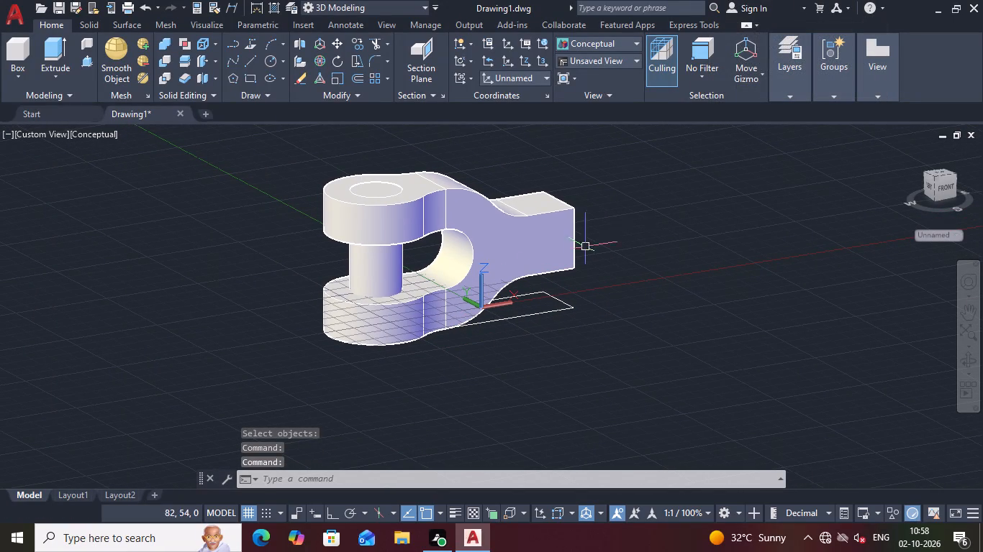
middle_click_drag(661, 215, 764, 314, "shift")
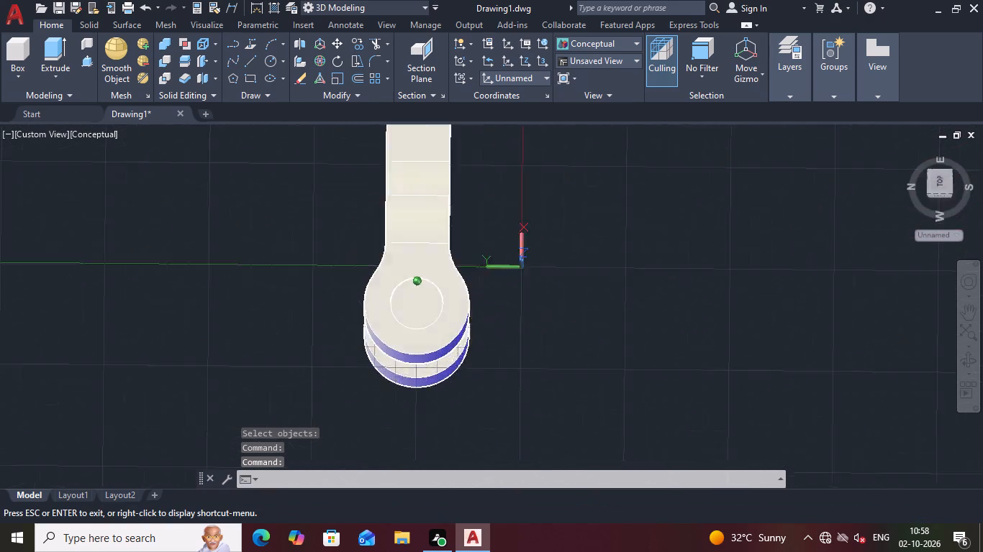
middle_click_drag(764, 314, 561, 196, "shift")
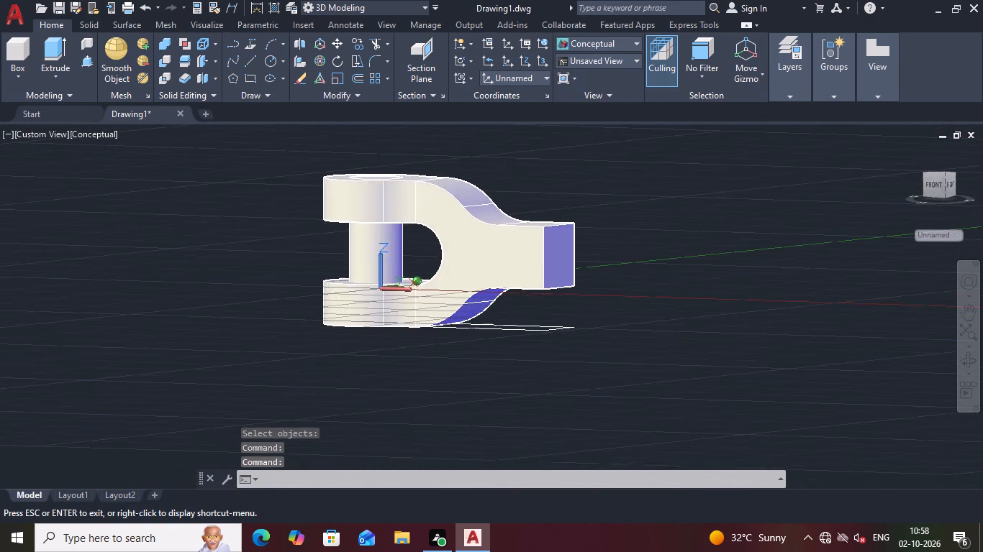
middle_click_drag(561, 196, 612, 207, "shift")
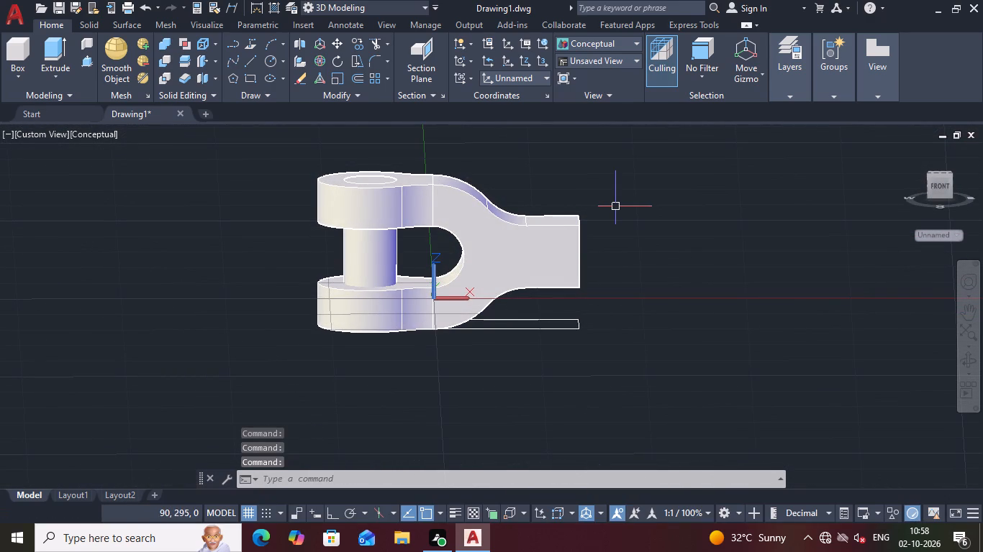
middle_click_drag(639, 216, 648, 216)
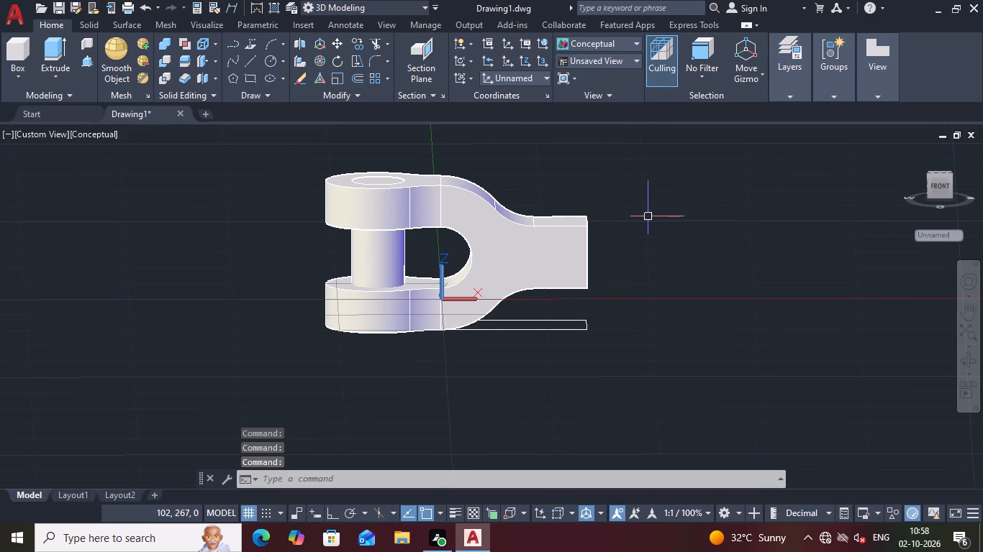
middle_click_drag(620, 225, 651, 250)
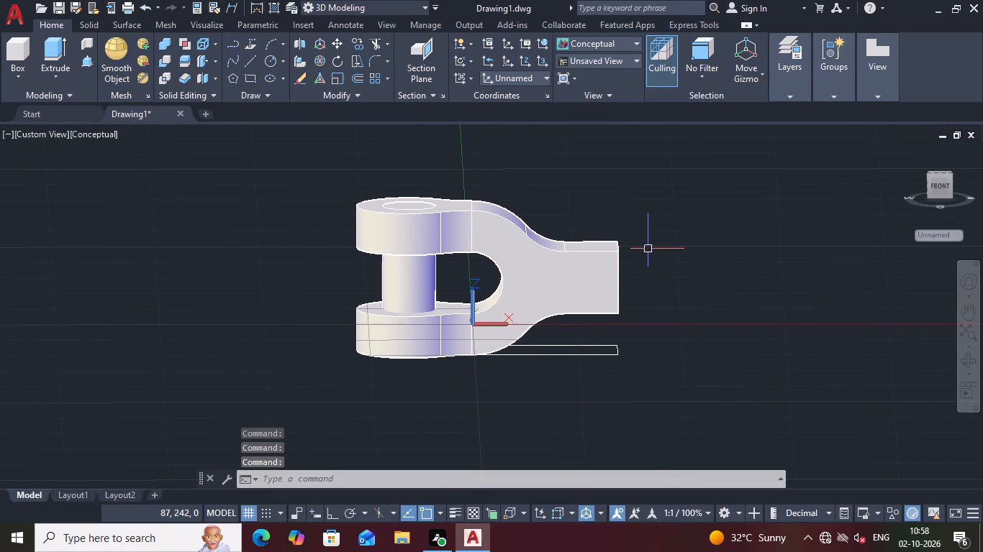
middle_click_drag(661, 226, 303, 229, "shift")
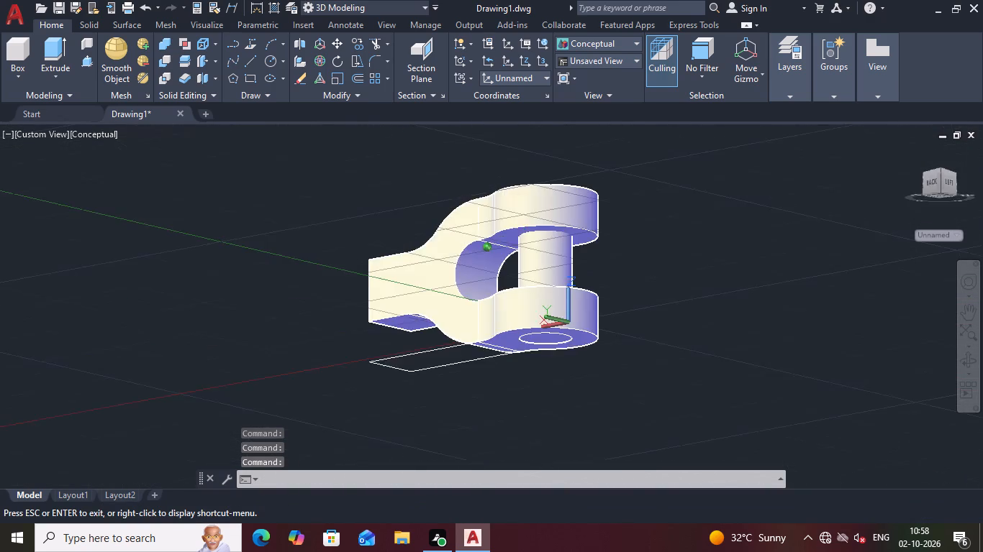
middle_click_drag(303, 229, 630, 260, "shift")
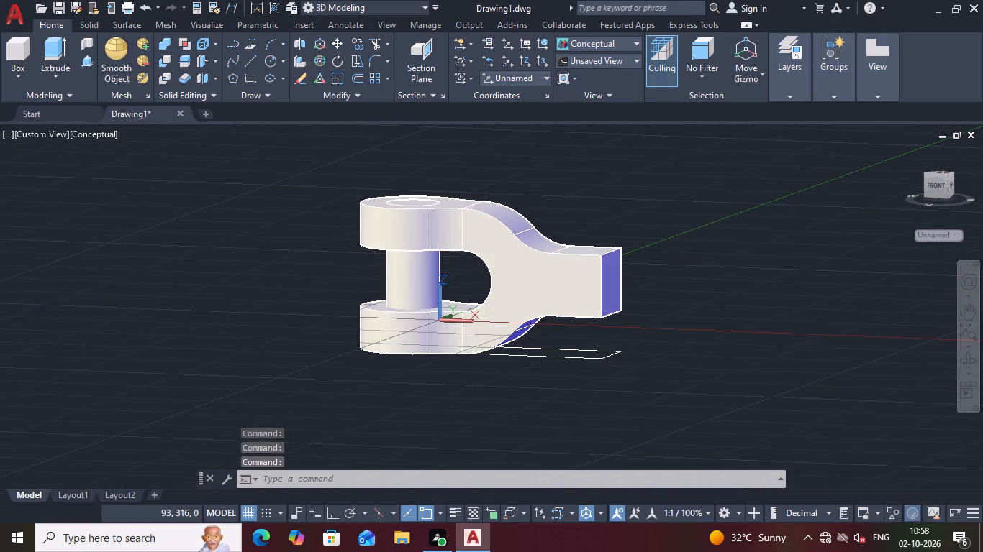
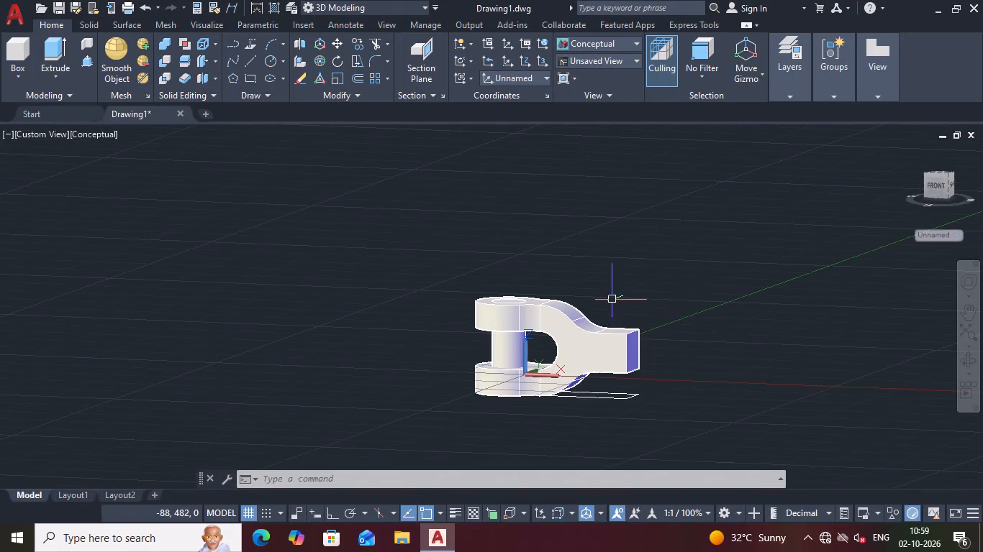
Examine the intersected fork and the cylinder between its prongs from the front, left, right, back and above.
middle_click_drag(608, 298, 740, 319, "shift")
middle_click(683, 318, "shift")
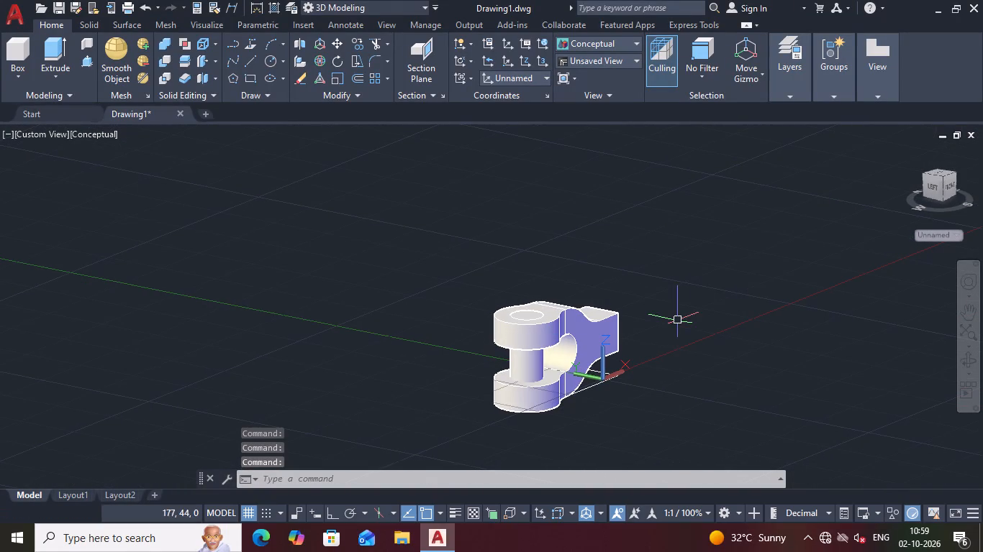
middle_click_drag(653, 406, 574, 400, "shift")
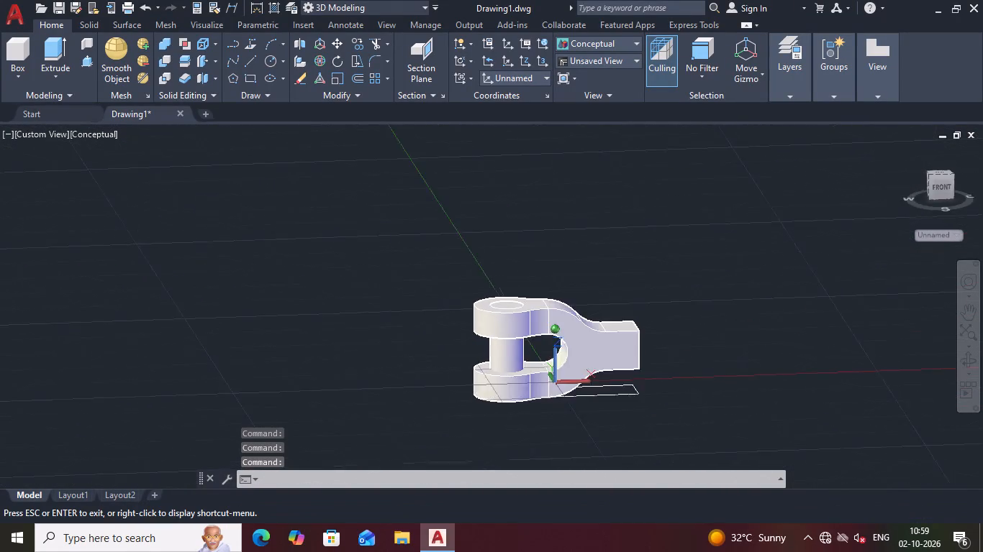
middle_click_drag(574, 400, 333, 385, "shift")
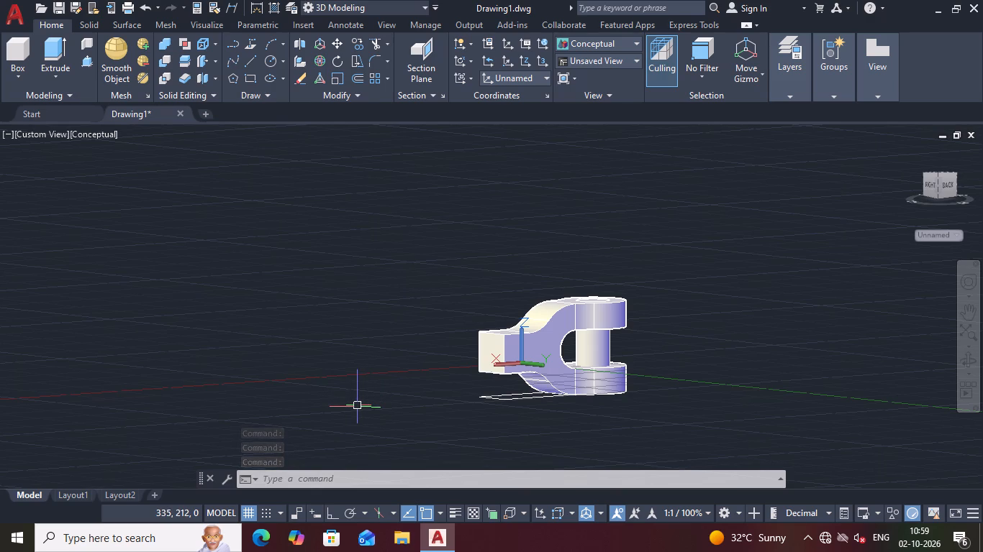
middle_click_drag(707, 349, 677, 357)
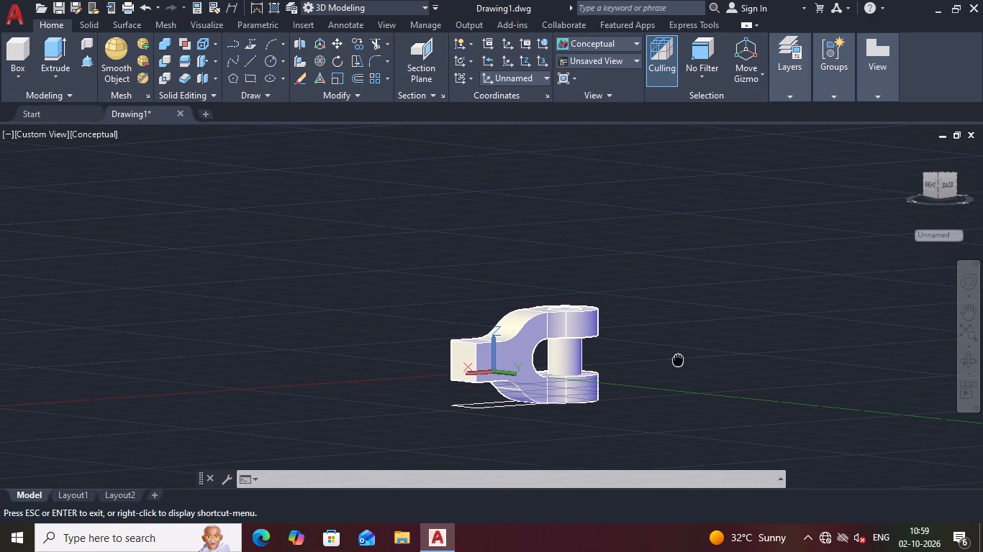
middle_click_drag(677, 357, 667, 360)
middle_click_drag(633, 425, 628, 380)
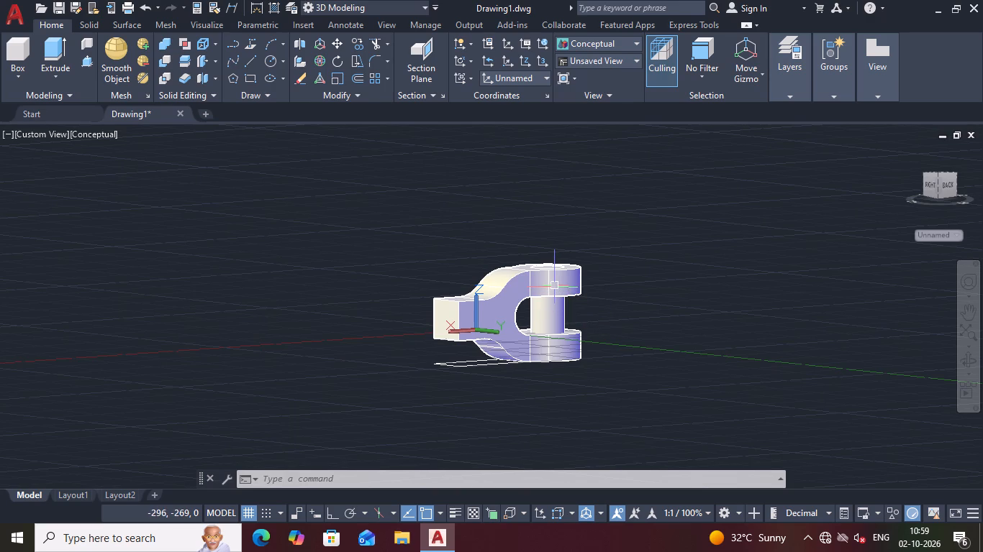
middle_click_drag(448, 228, 448, 229)
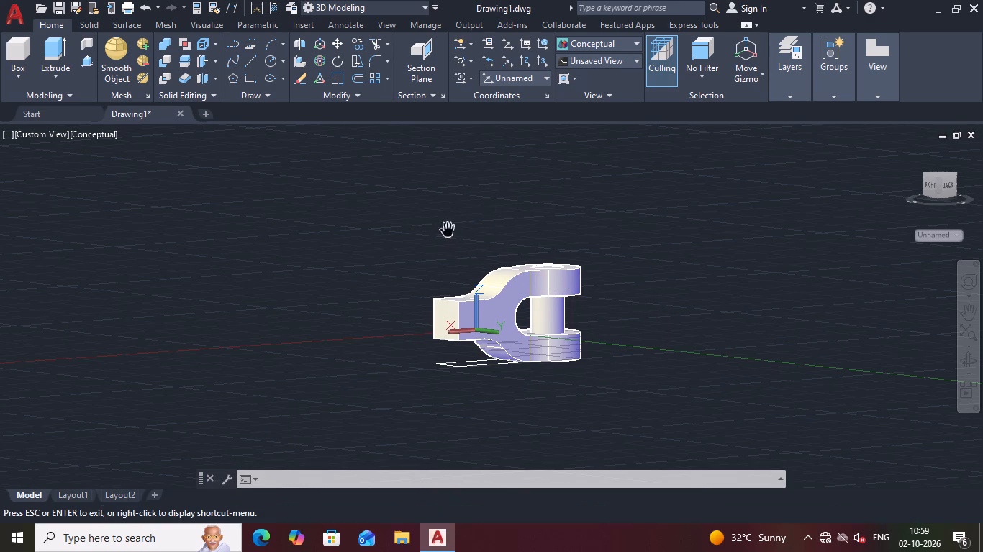
middle_click_drag(448, 229, 438, 239)
middle_click_drag(443, 243, 484, 267, "shift")
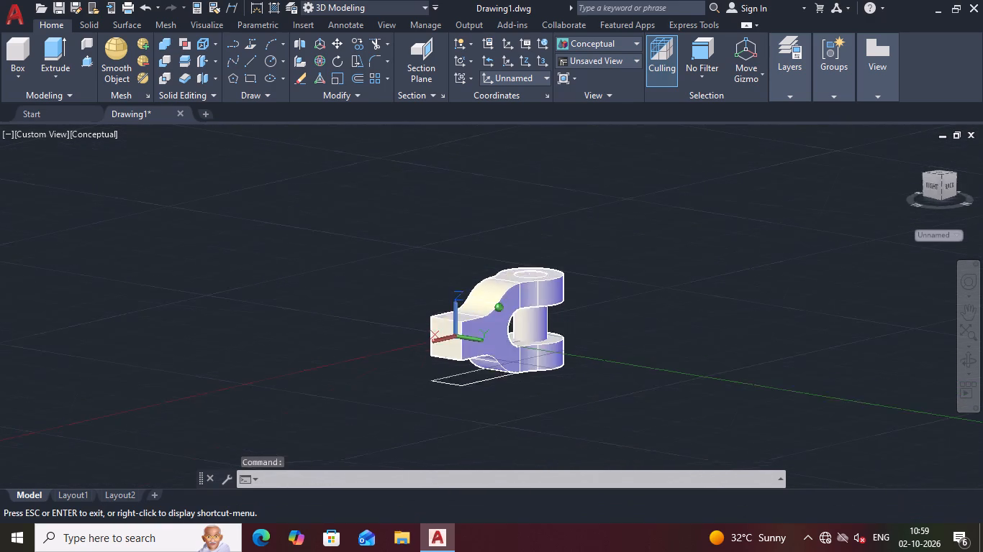
middle_click_drag(484, 267, 512, 274, "shift")
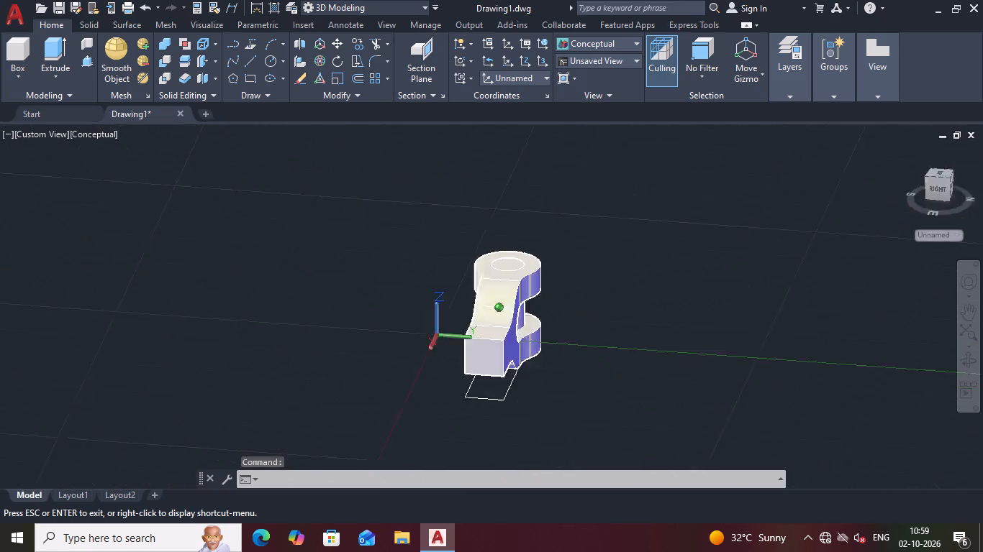
middle_click_drag(512, 274, 468, 262, "shift")
middle_click_drag(416, 268, 324, 305, "shift")
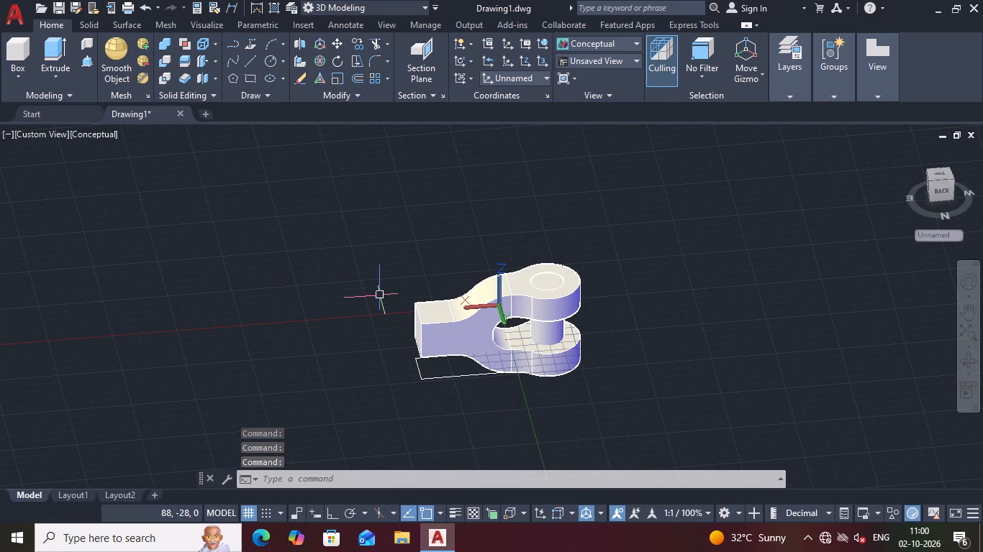
middle_click_drag(661, 374, 589, 331)
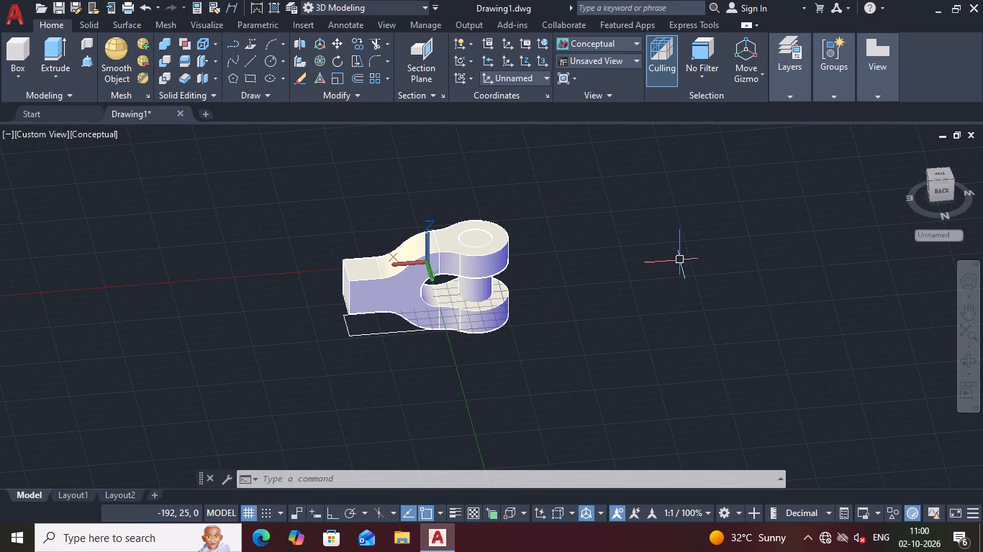
middle_click_drag(593, 255, 630, 288)
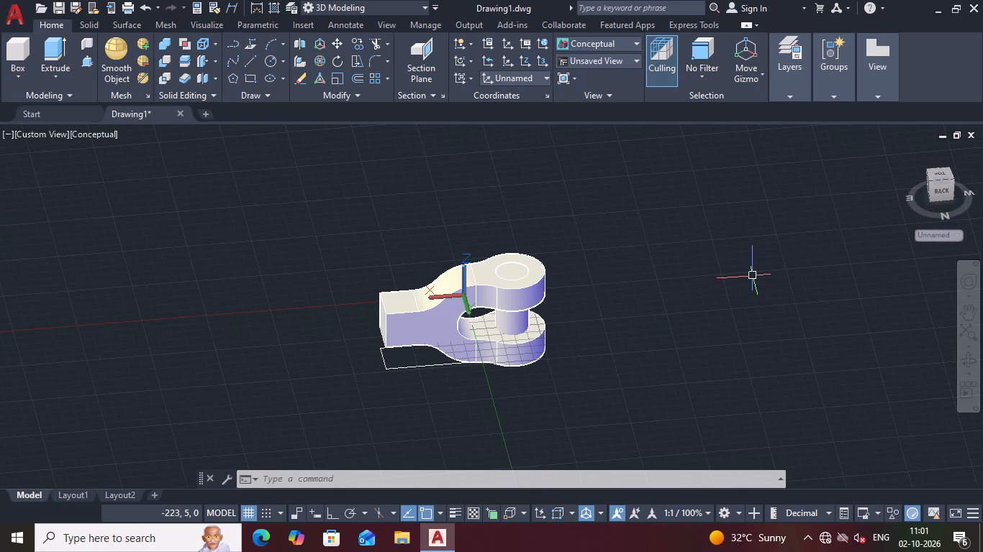
middle_click_drag(614, 372, 579, 302, "shift")
middle_click_drag(663, 356, 491, 369, "shift")
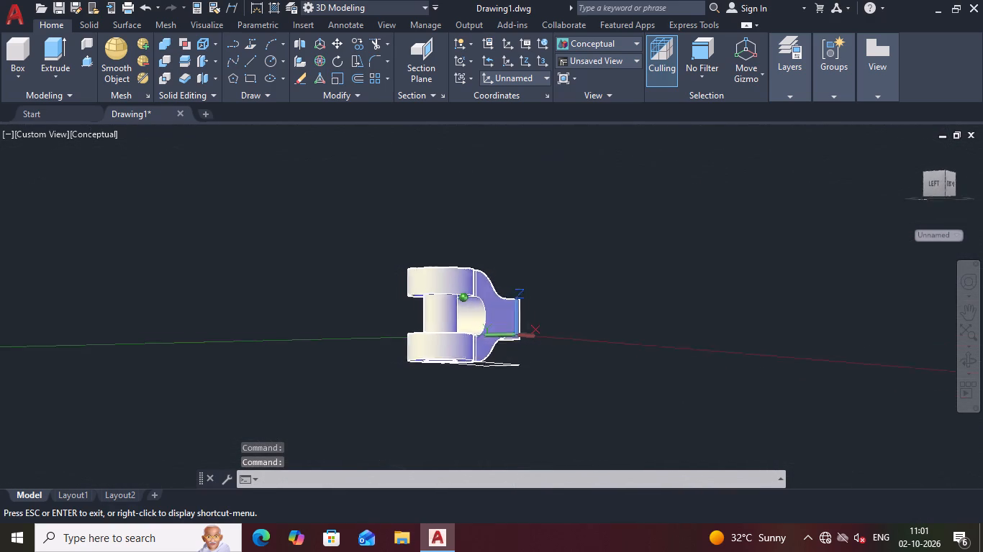
middle_click_drag(491, 369, 507, 368, "shift")
middle_click_drag(509, 394, 571, 424)
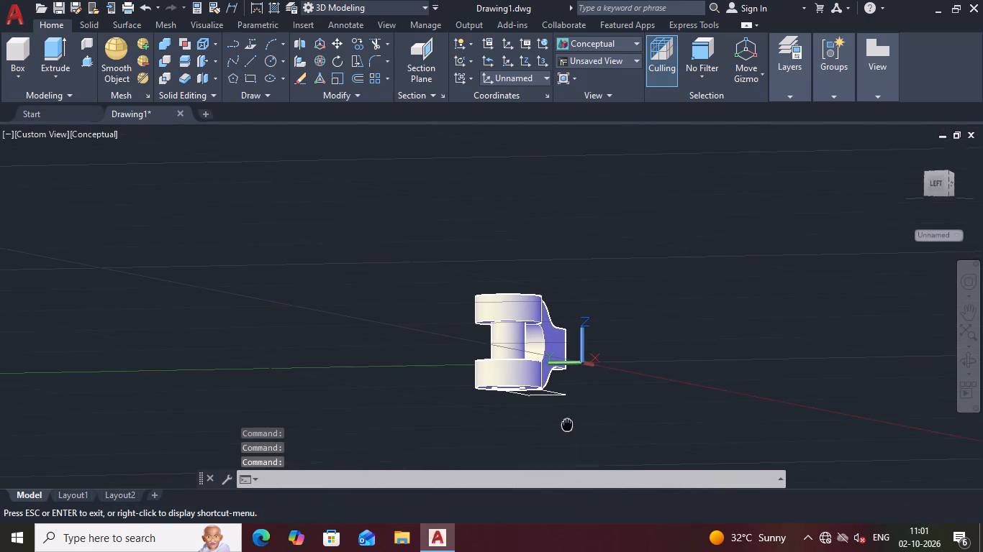
middle_click_drag(571, 424, 585, 429)
middle_click_drag(619, 387, 551, 451, "shift")
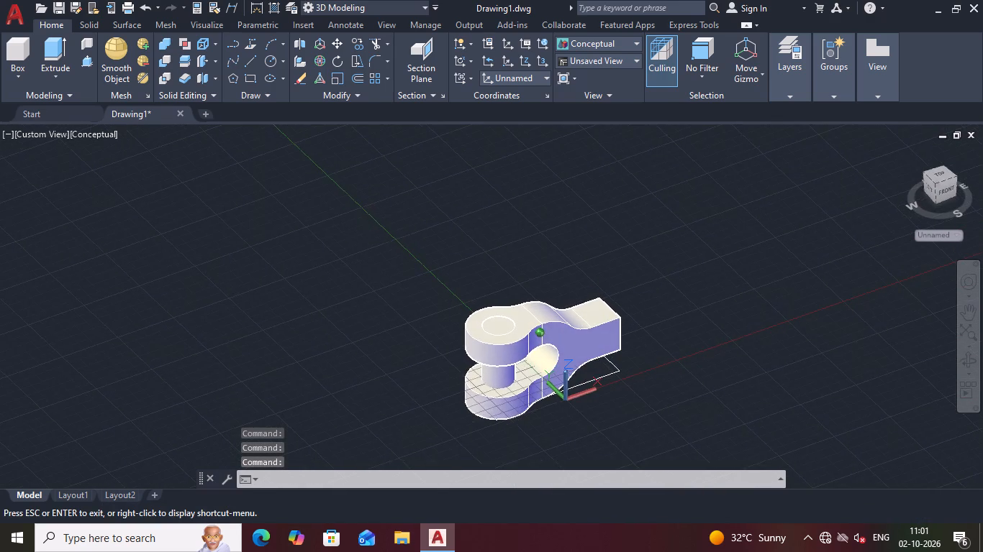
middle_click_drag(551, 451, 543, 400, "shift")
Undo back through the intersection, the Conceptual visual style and the presspulls of the plan outline and its inner circle.
key("ctrl+z")
key("ctrl+z")
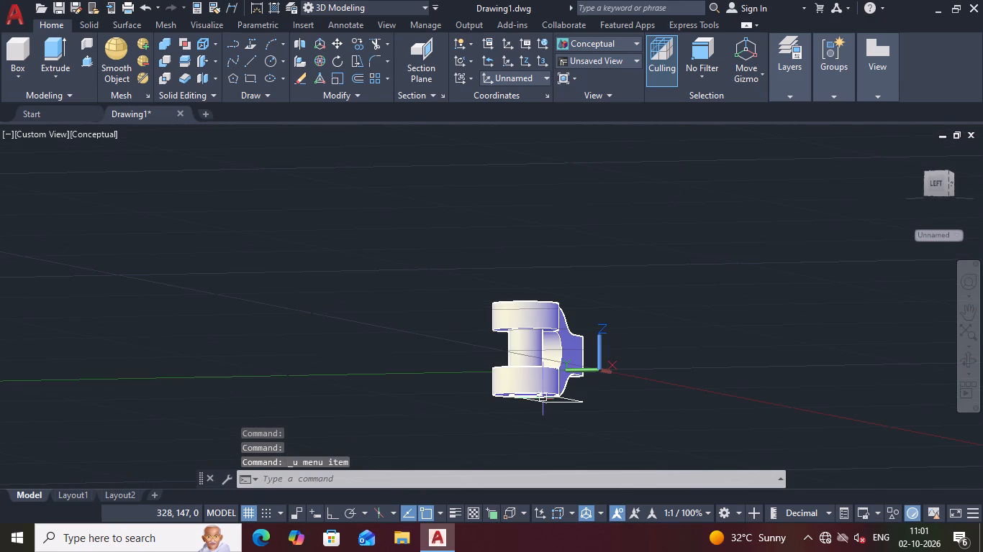
key("ctrl+z")
key("ctrl+z")
key("ctrl+z")
key("ctrl+z")
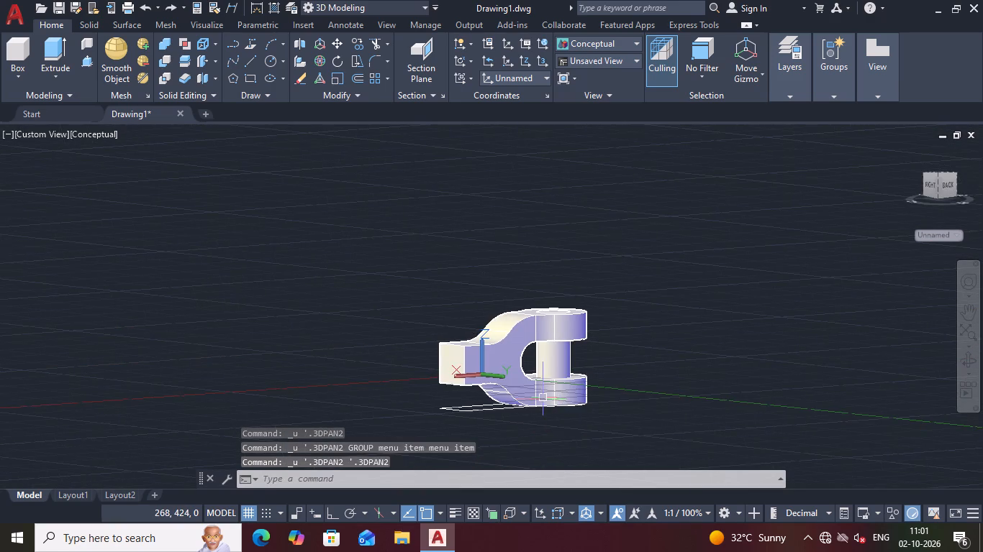
key("ctrl+z")
key("ctrl+z")
key("ctrl+z")
key("ctrl+z")
key("ctrl+z")
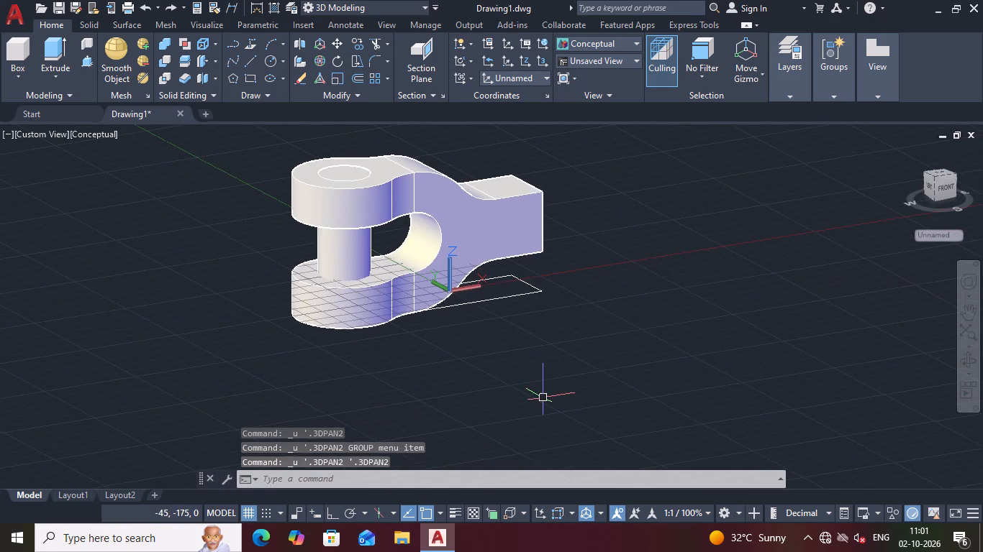
key("ctrl+z")
key("ctrl+z")
key("ctrl+z")
key("ctrl+z")
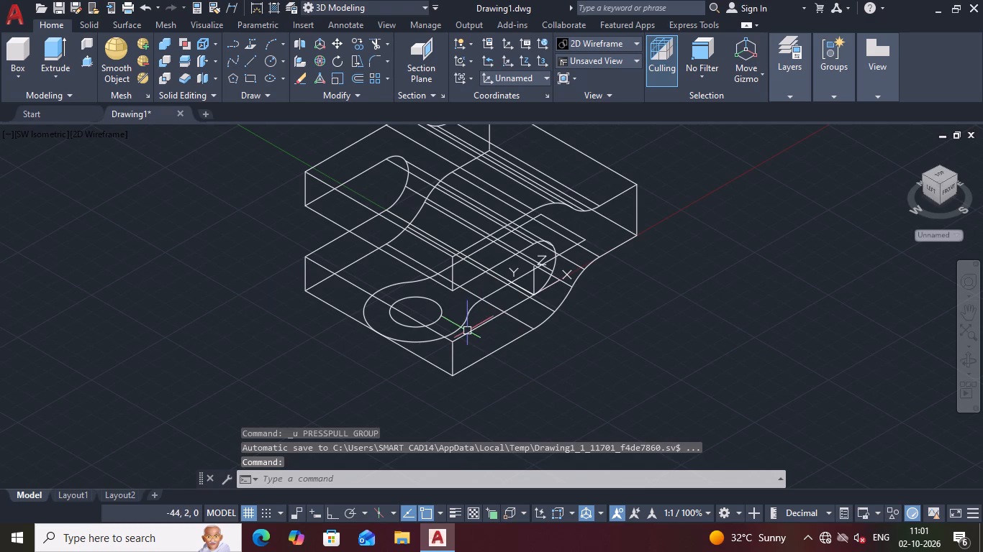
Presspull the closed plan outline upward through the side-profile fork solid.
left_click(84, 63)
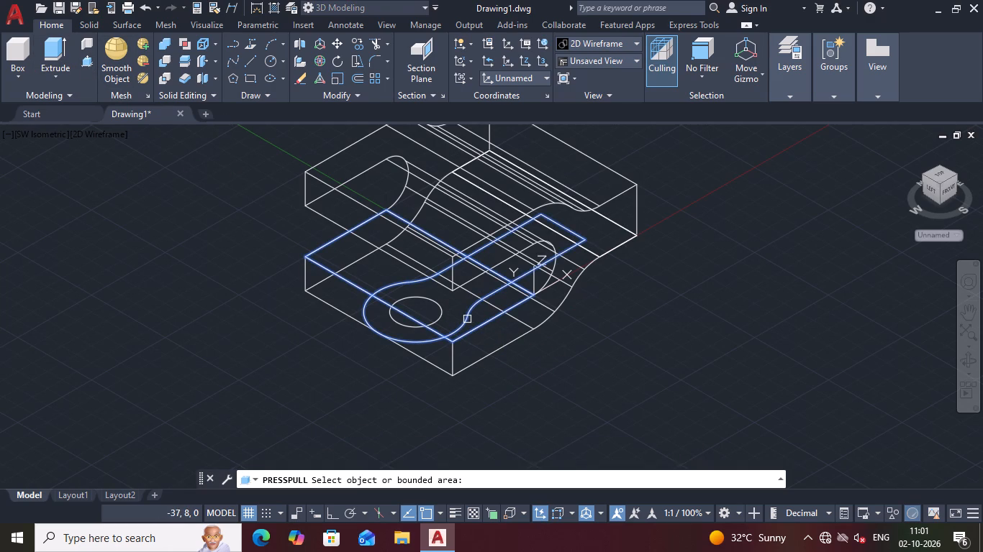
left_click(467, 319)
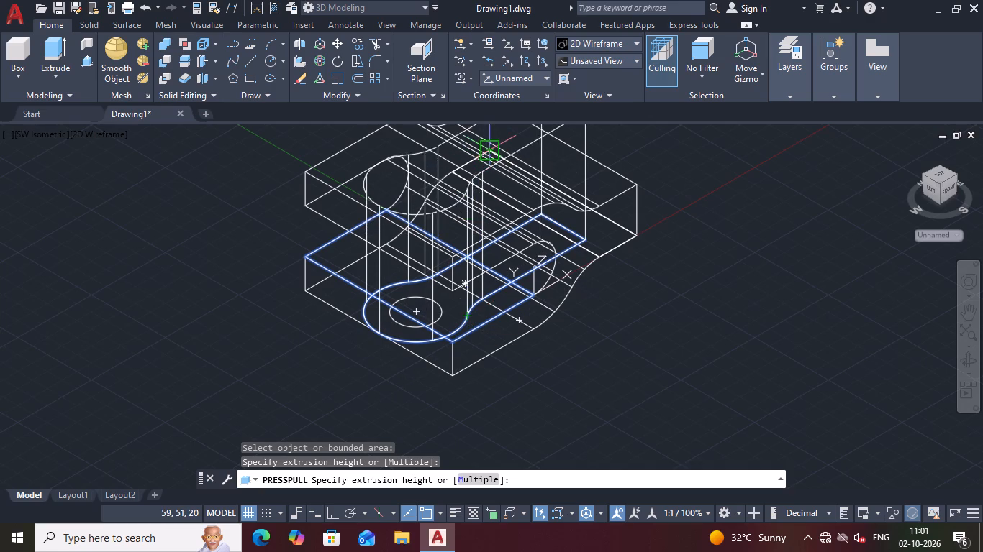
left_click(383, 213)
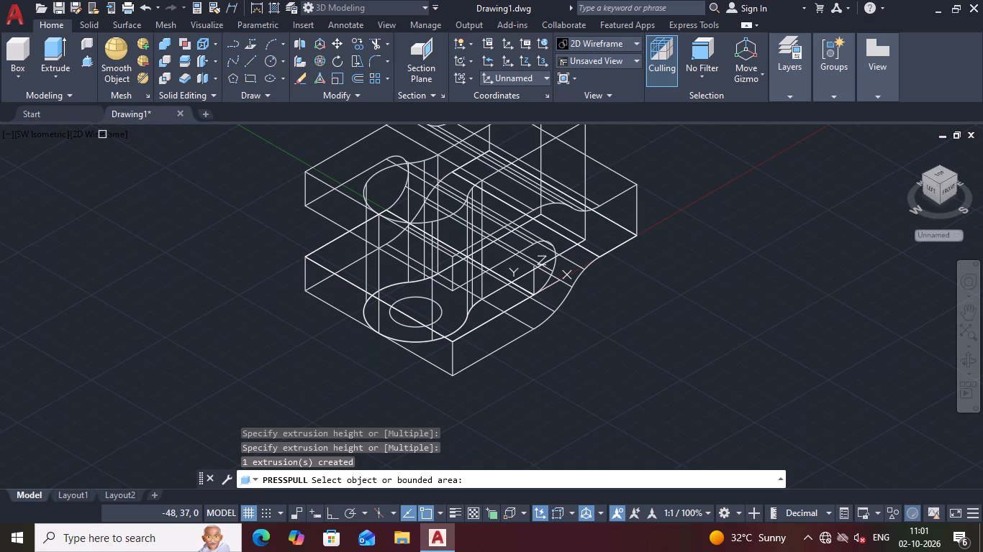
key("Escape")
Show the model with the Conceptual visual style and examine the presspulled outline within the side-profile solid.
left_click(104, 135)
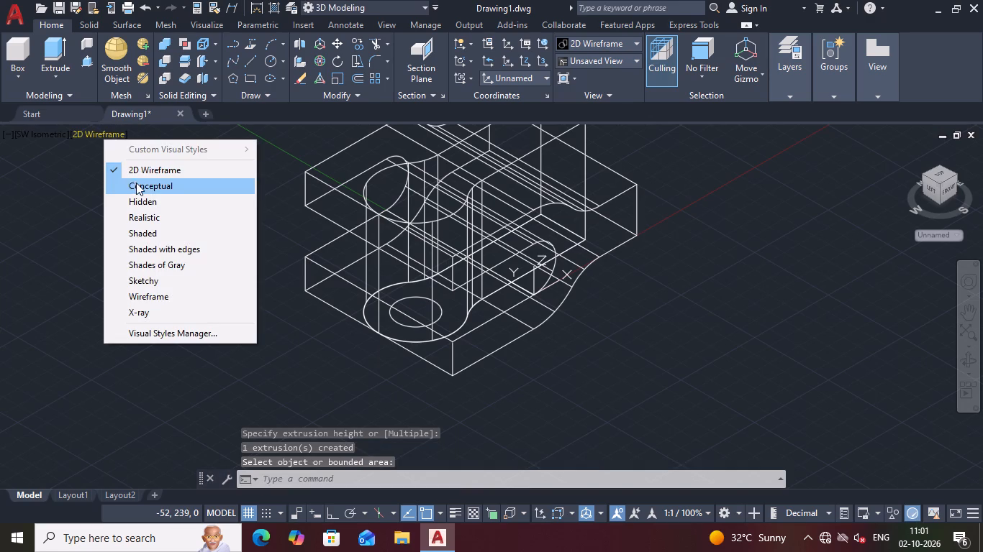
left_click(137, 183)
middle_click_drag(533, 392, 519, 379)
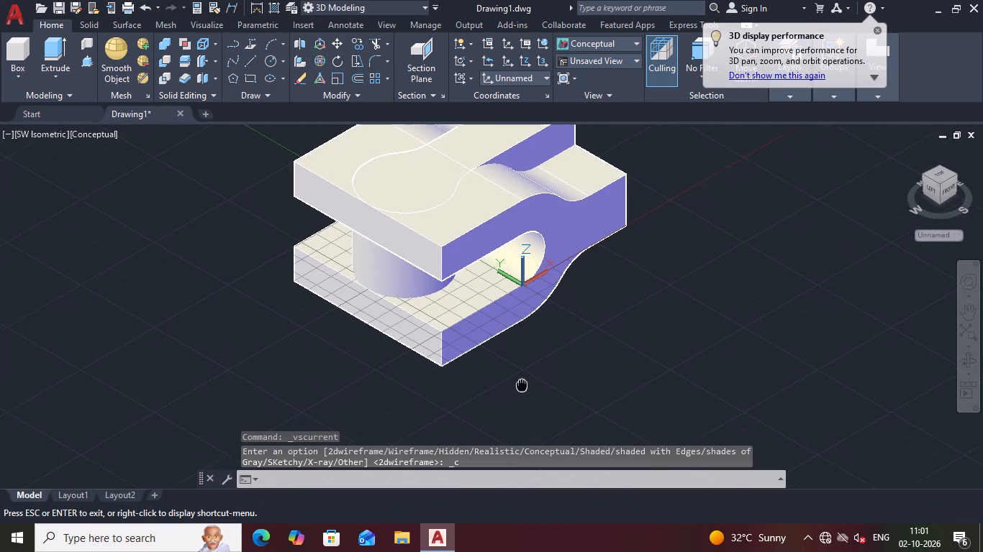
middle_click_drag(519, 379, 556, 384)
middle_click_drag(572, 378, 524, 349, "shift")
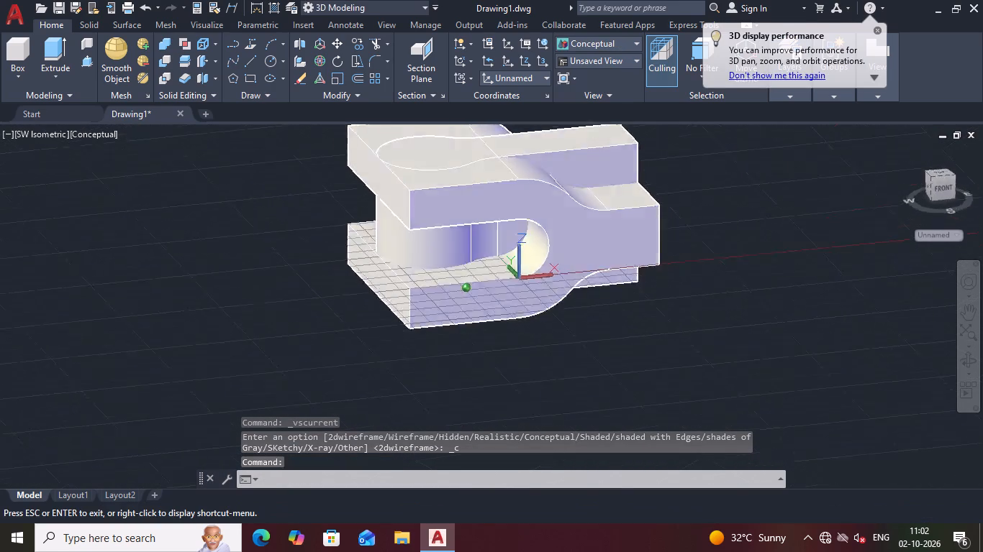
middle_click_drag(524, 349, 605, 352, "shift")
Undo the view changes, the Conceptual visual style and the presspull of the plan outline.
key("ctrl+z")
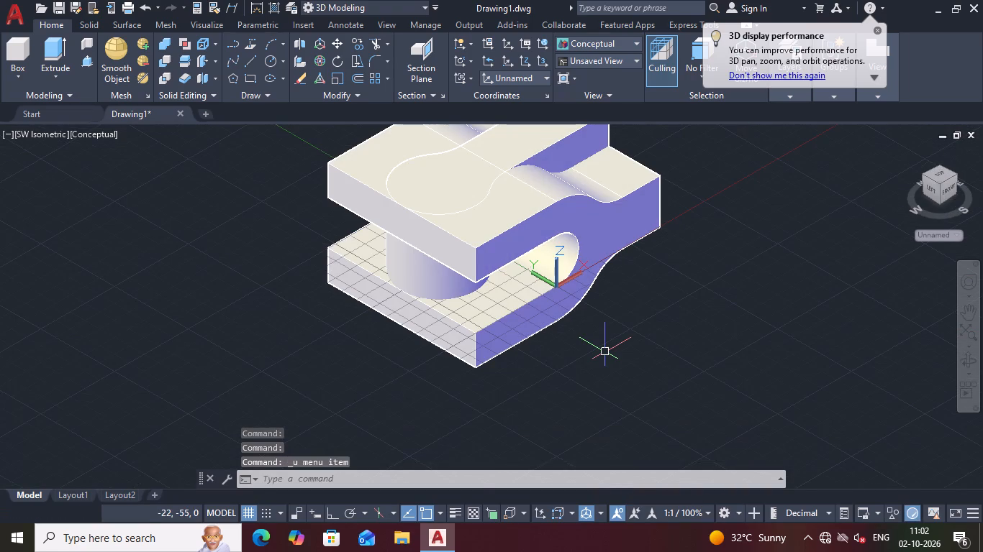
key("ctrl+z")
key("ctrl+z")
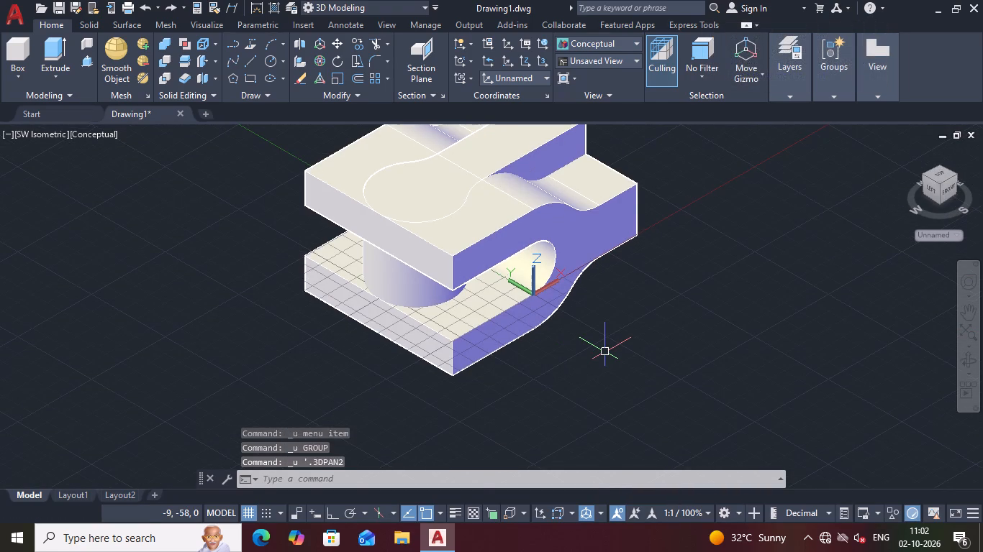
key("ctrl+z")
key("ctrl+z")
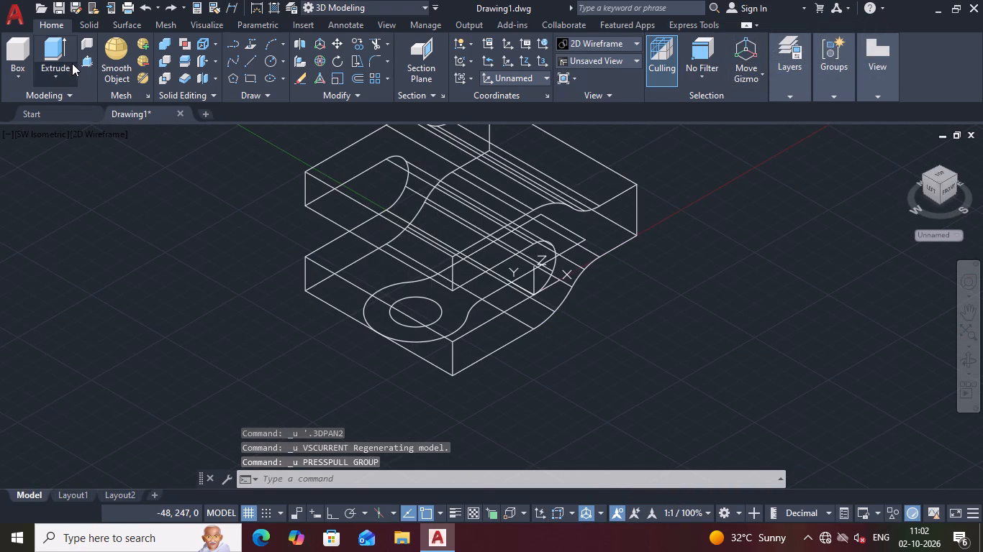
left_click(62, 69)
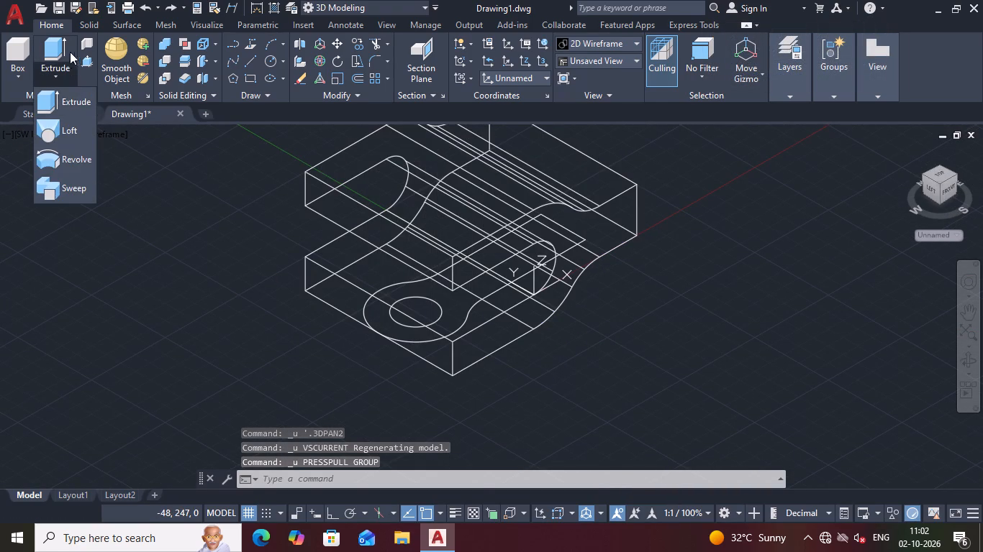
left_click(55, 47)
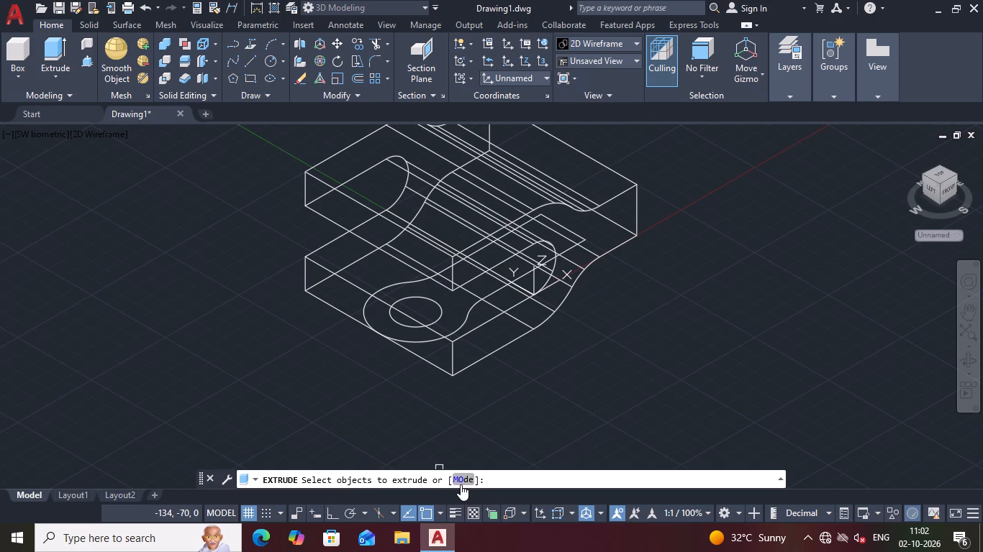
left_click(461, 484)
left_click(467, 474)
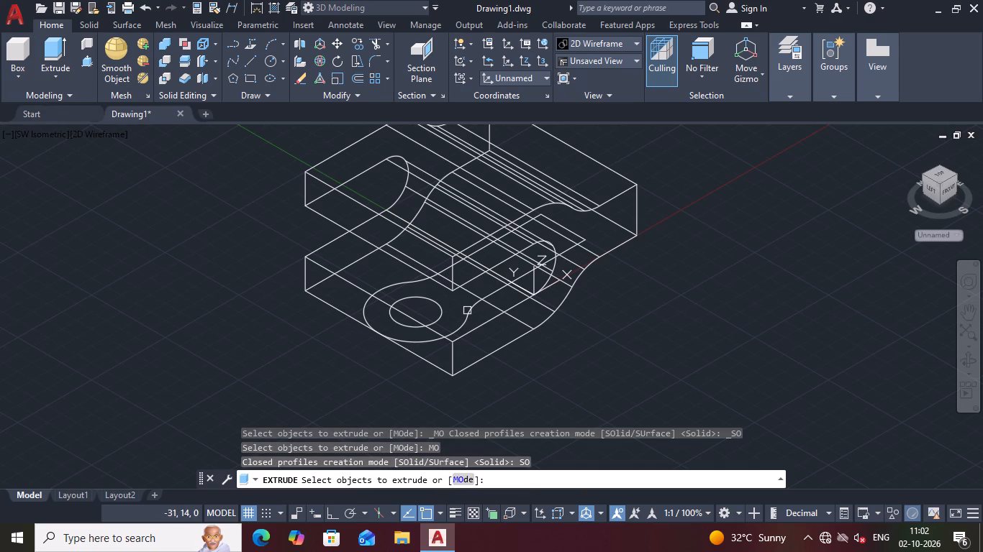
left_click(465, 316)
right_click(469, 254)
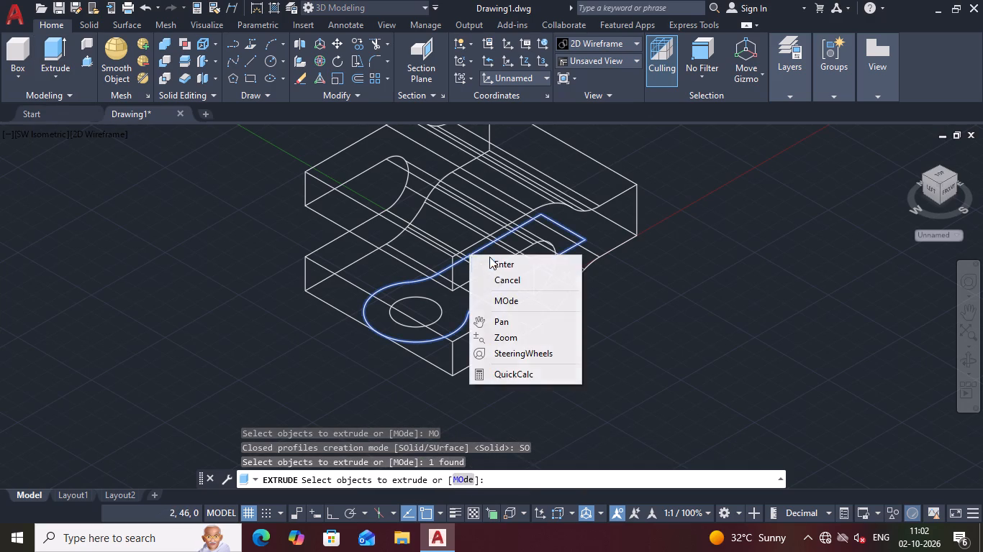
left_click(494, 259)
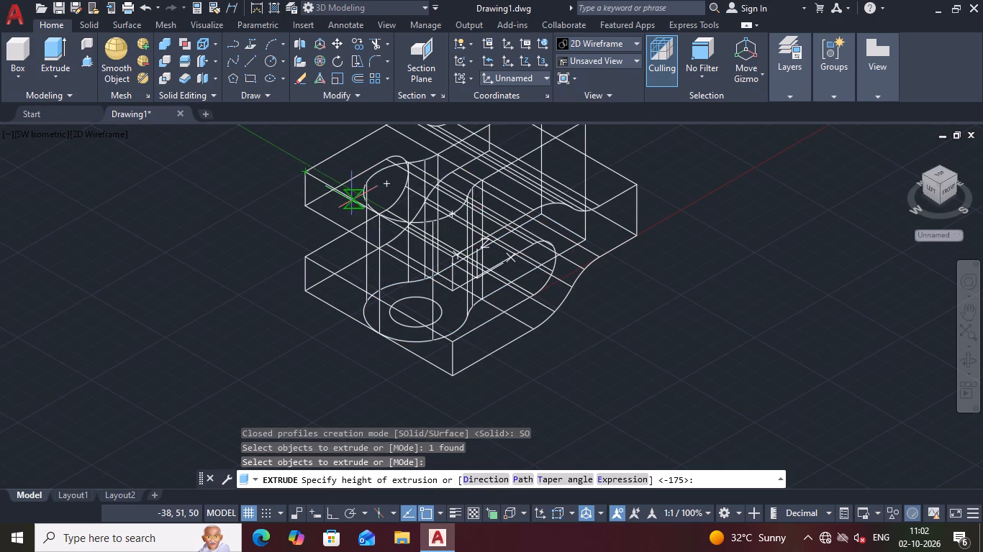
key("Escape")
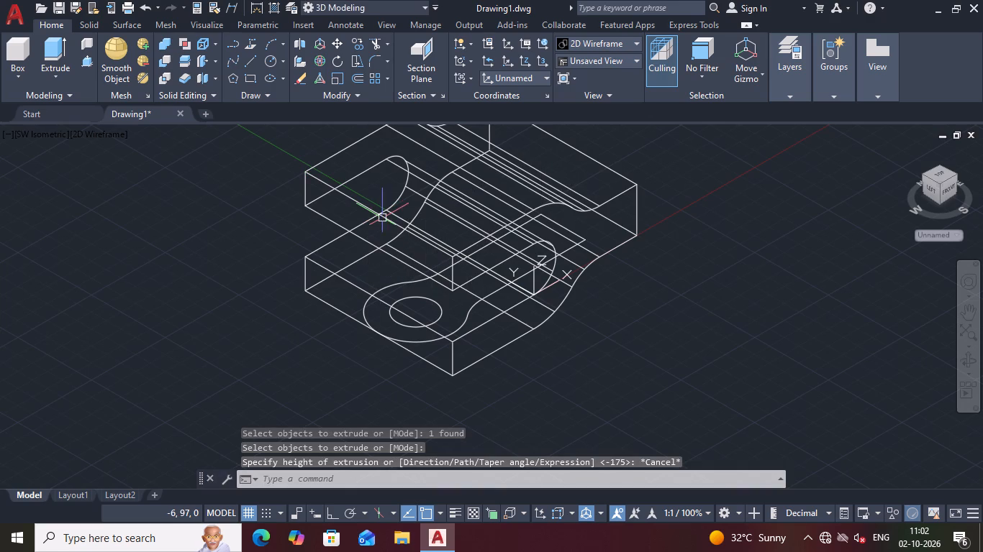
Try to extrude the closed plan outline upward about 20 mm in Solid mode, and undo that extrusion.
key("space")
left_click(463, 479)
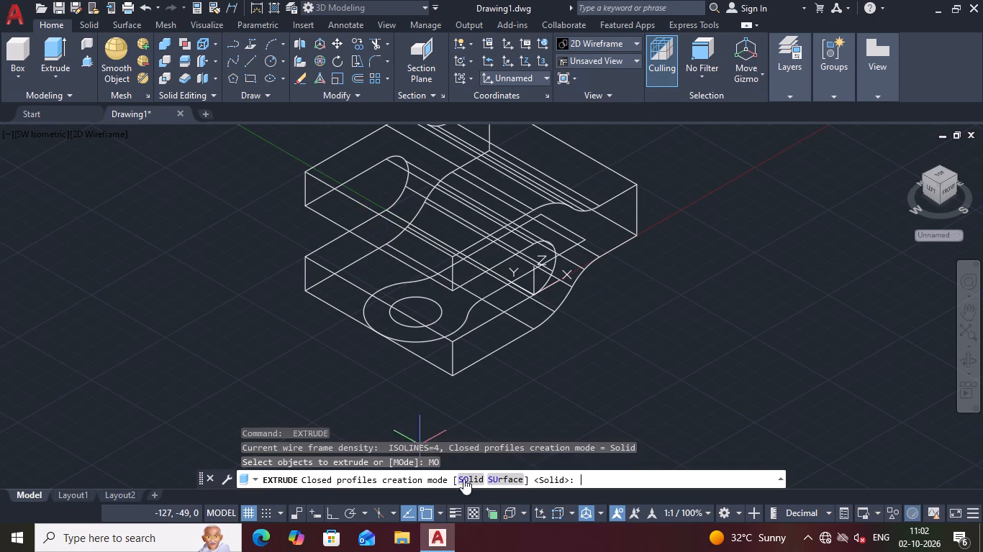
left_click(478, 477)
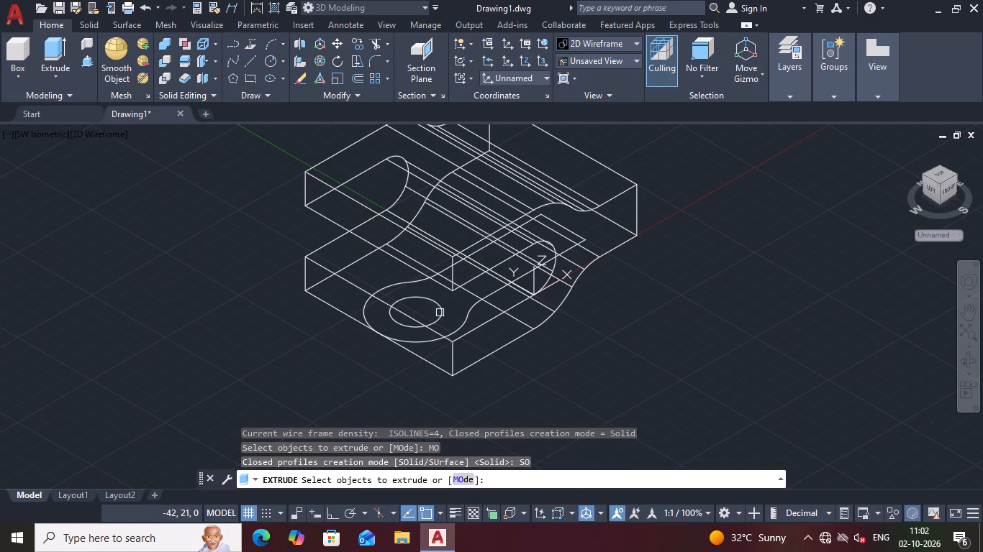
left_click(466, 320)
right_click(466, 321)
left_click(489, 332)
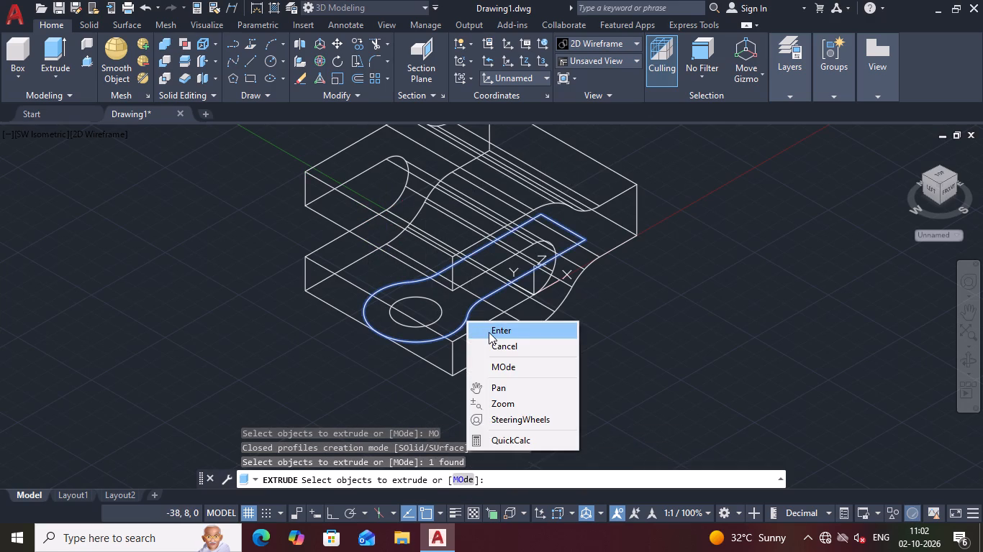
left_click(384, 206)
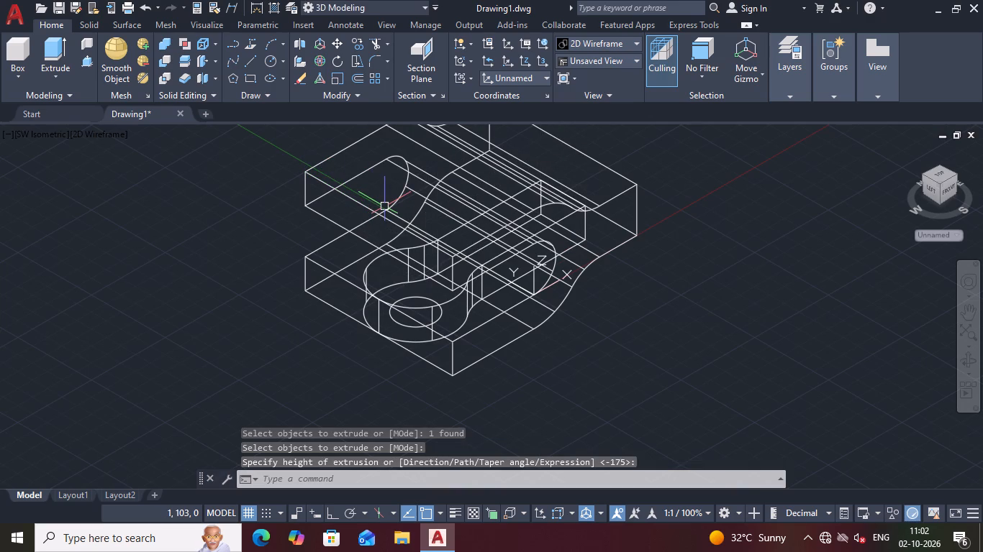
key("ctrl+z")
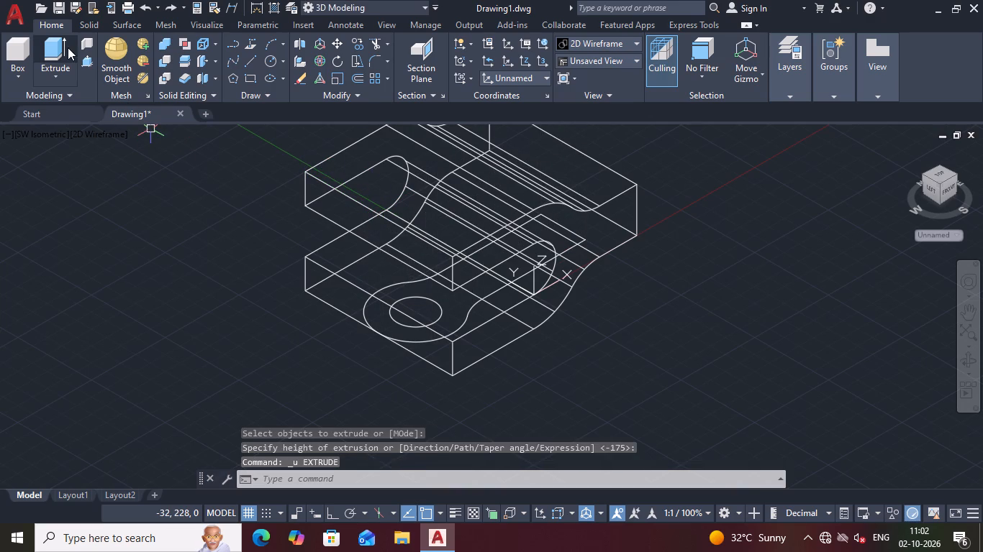
Extrude the closed plan outline in Solid mode upward through the full height of the side-profile fork solid.
left_click(67, 47)
left_click(464, 482)
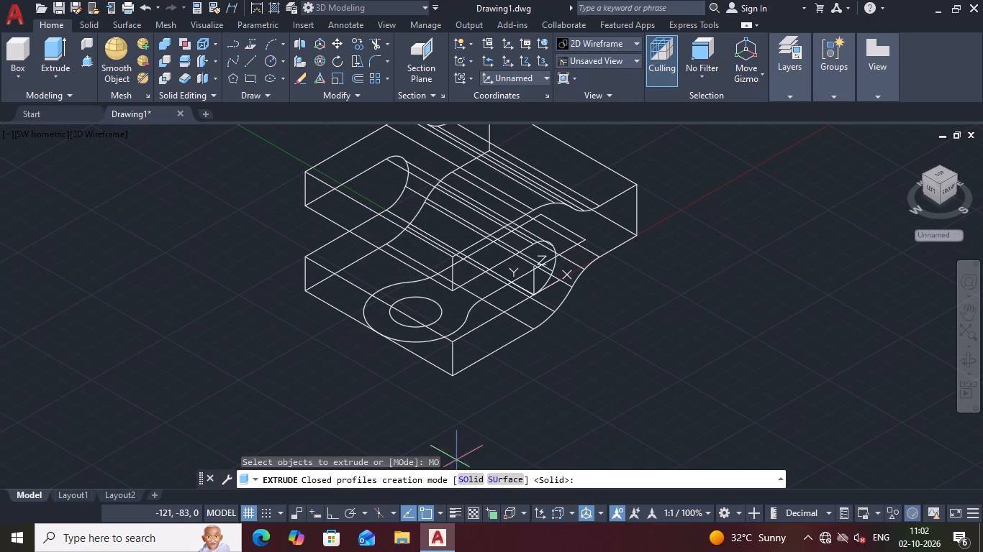
left_click(469, 477)
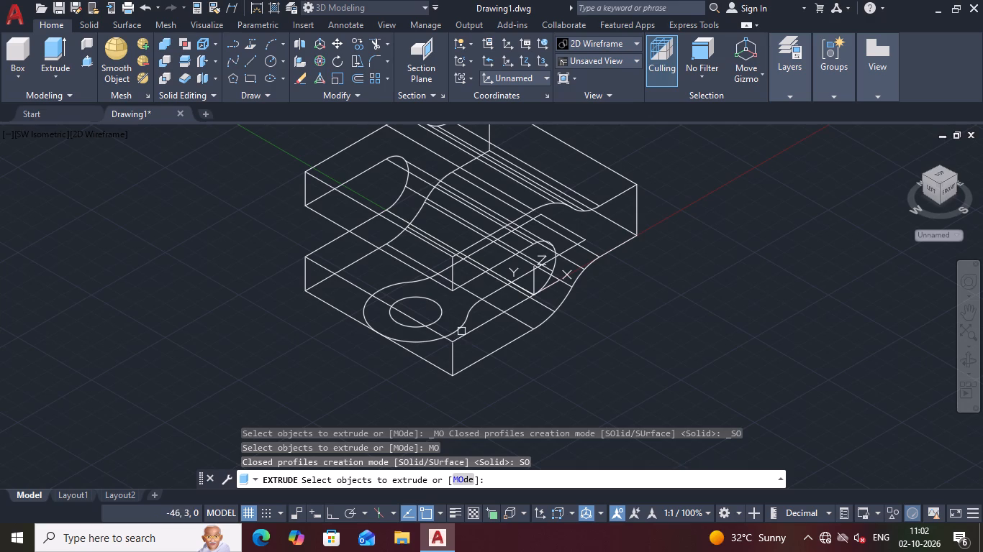
left_click(461, 328)
right_click(461, 328)
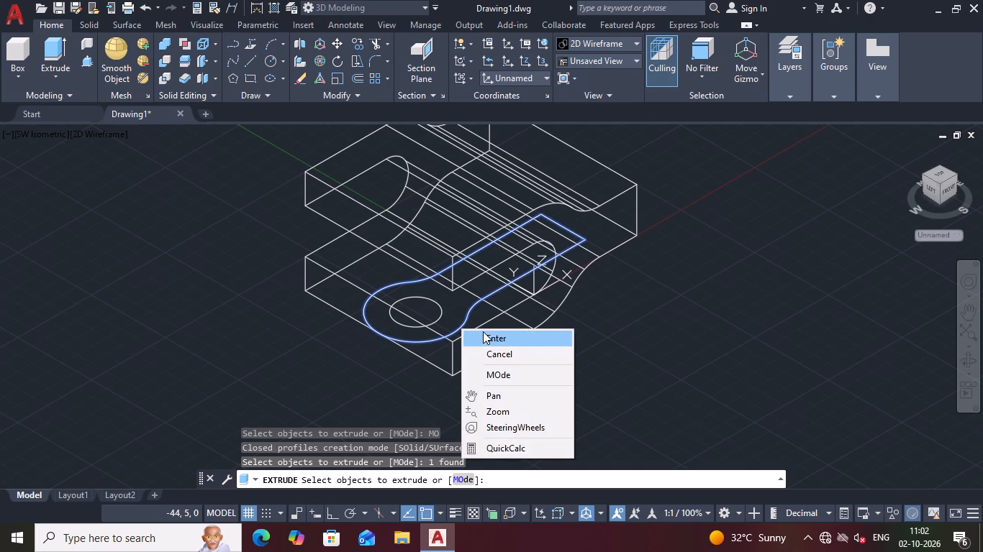
left_click(487, 334)
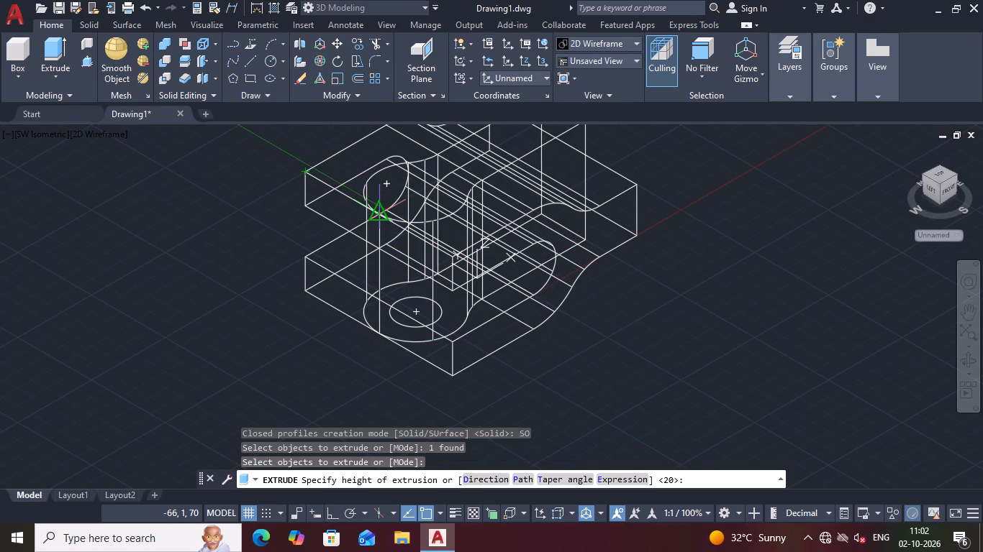
left_click(371, 206)
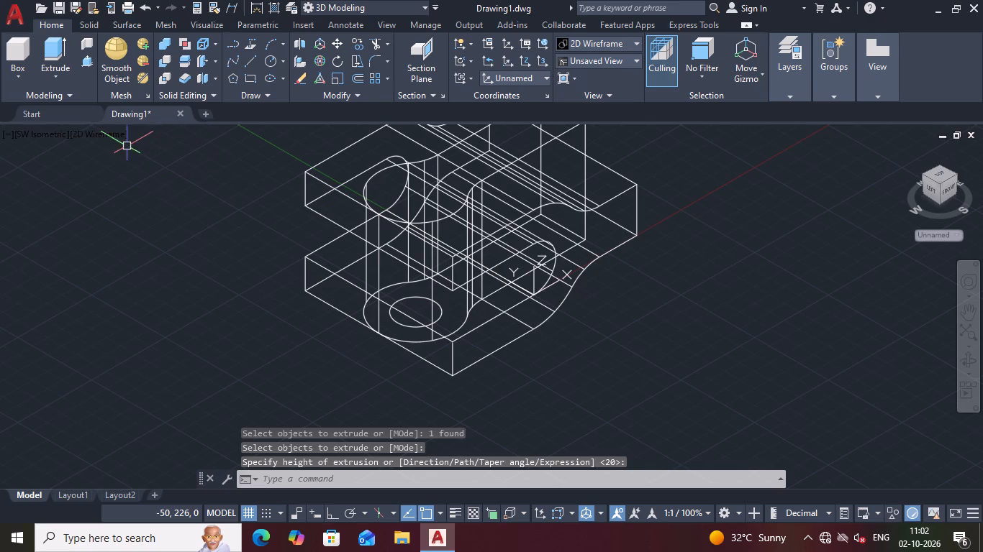
Show the model with the Conceptual visual style and examine the extruded outline within the fork solid from several sides.
left_click(116, 137)
left_click(118, 138)
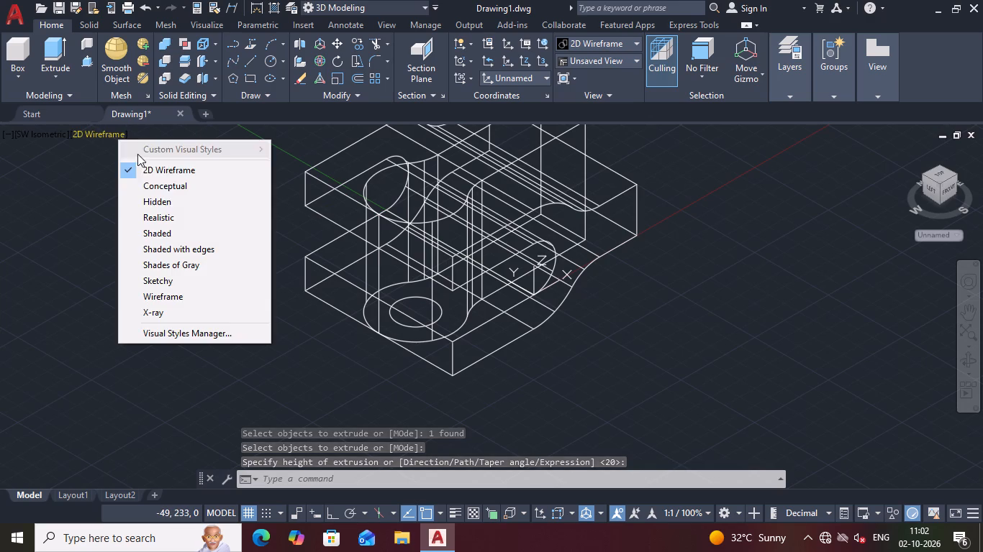
left_click(161, 181)
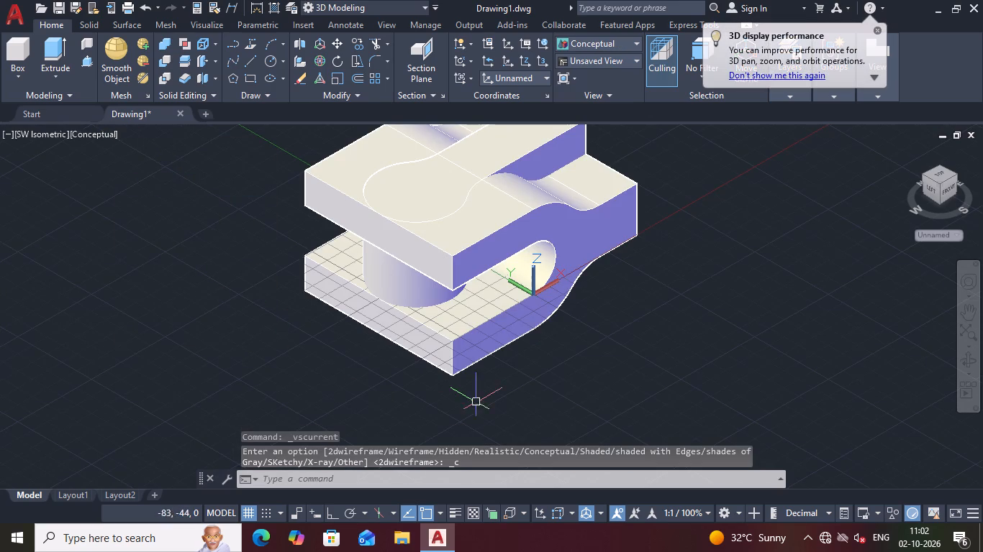
middle_click_drag(485, 402, 461, 379)
middle_click_drag(519, 401, 508, 395, "shift")
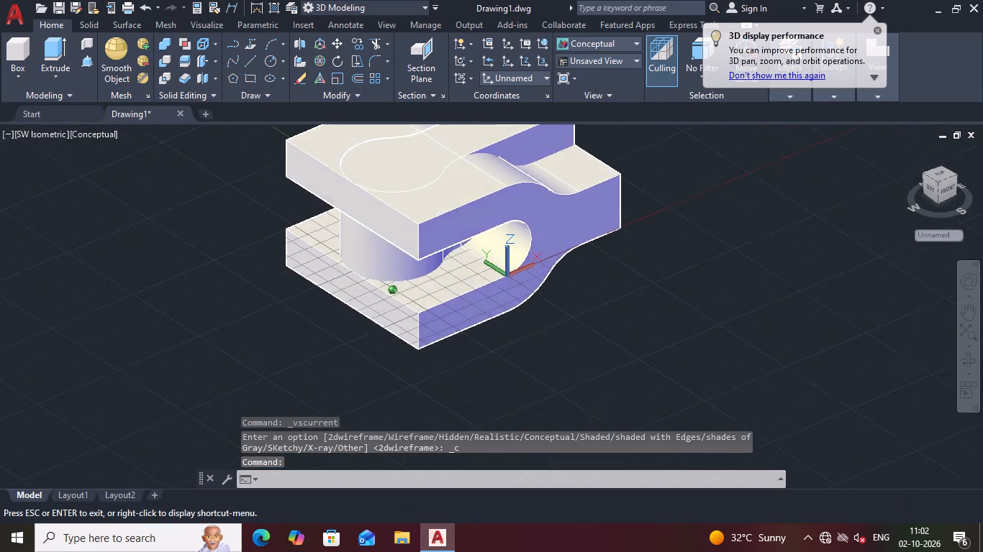
middle_click_drag(508, 395, 498, 357, "shift")
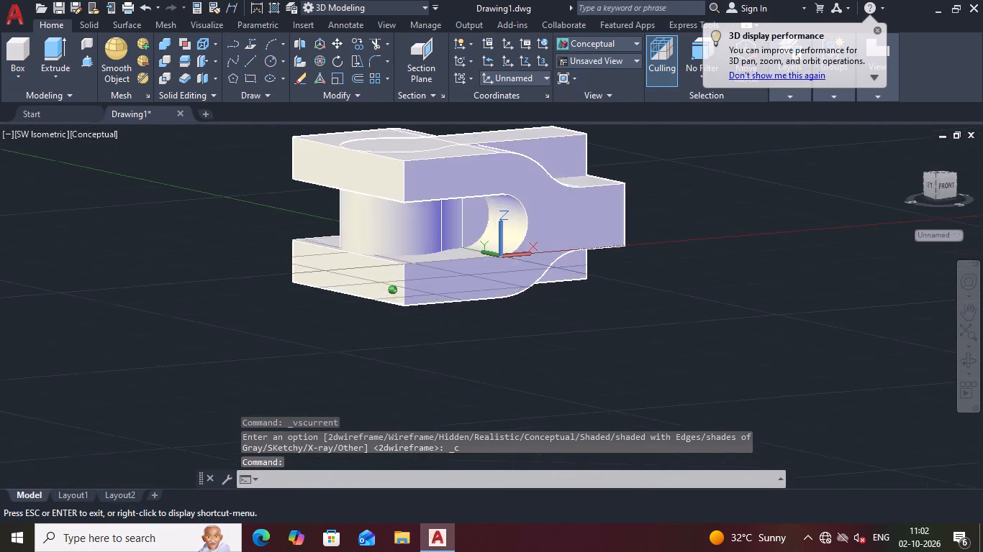
middle_click_drag(498, 357, 507, 385, "shift")
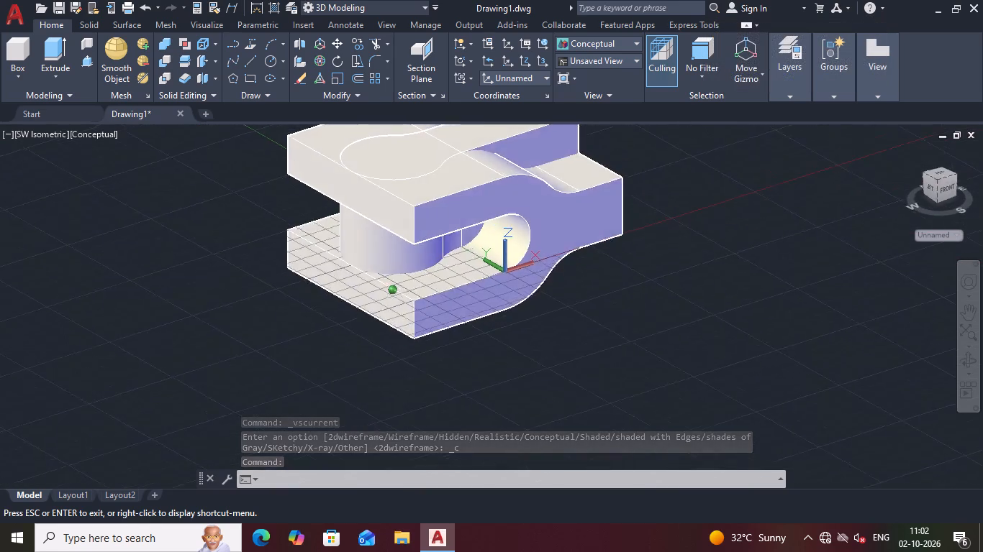
middle_click_drag(507, 385, 714, 348, "shift")
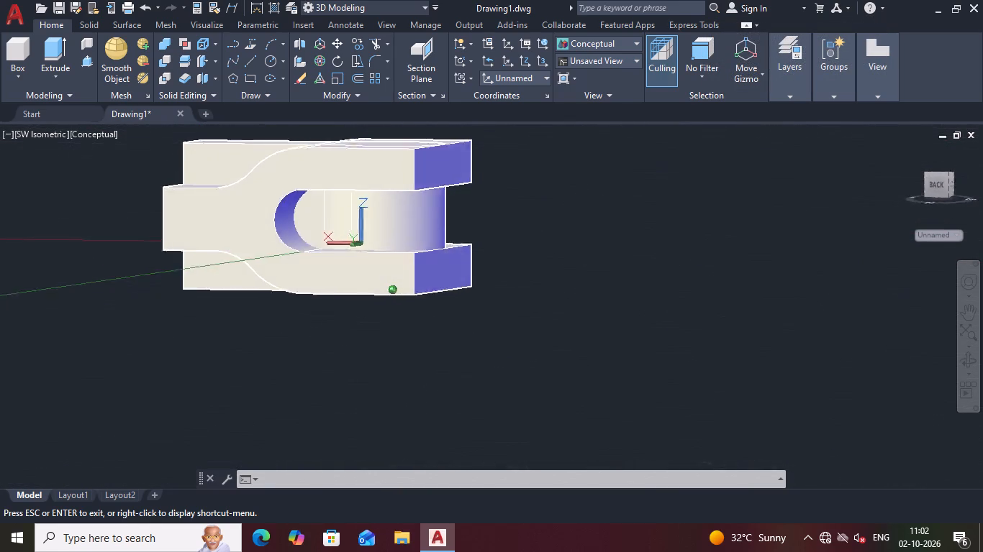
middle_click_drag(714, 348, 479, 366, "shift")
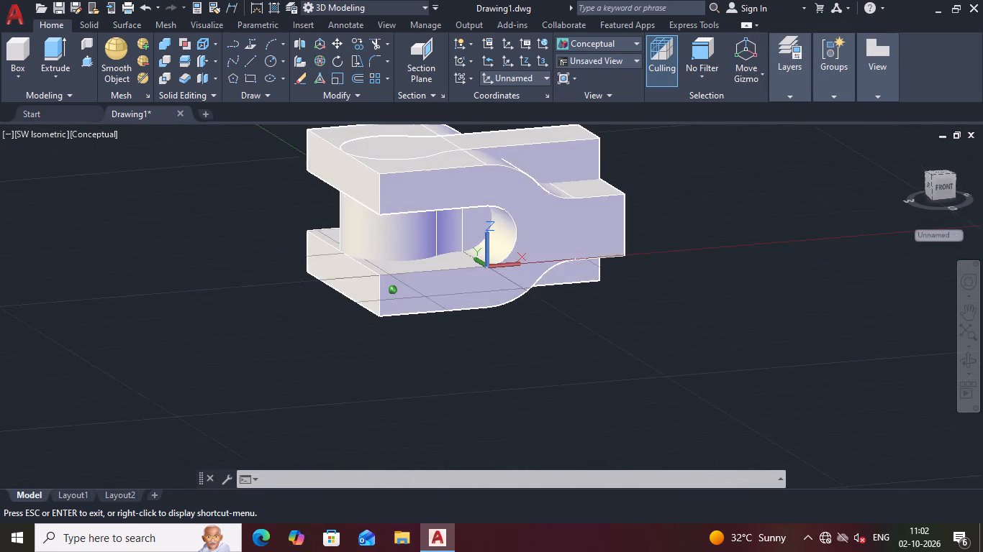
middle_click_drag(479, 366, 508, 369, "shift")
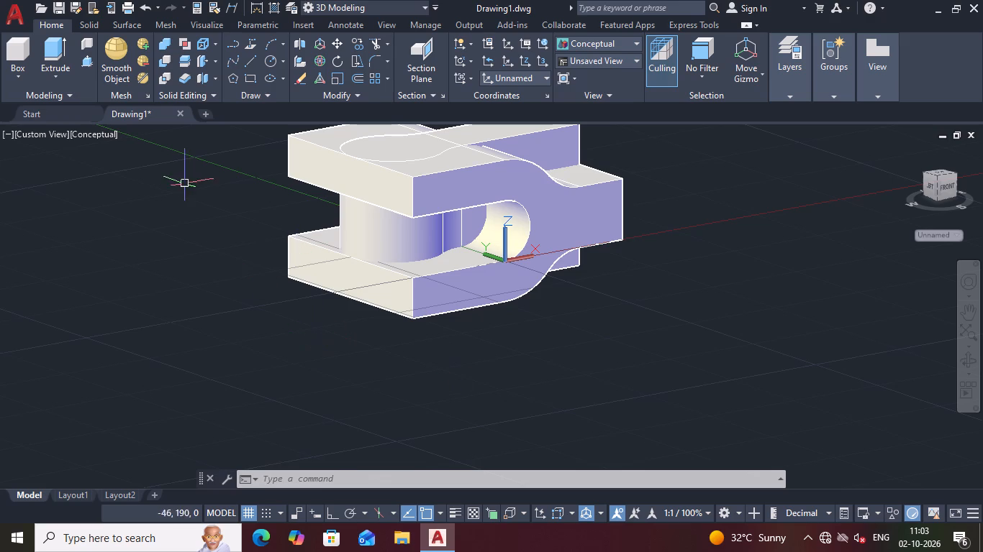
Restore the 2D Wireframe visual style and presspull the plan outline's inner circle upward through both fork arms.
left_click(103, 137)
left_click(155, 171)
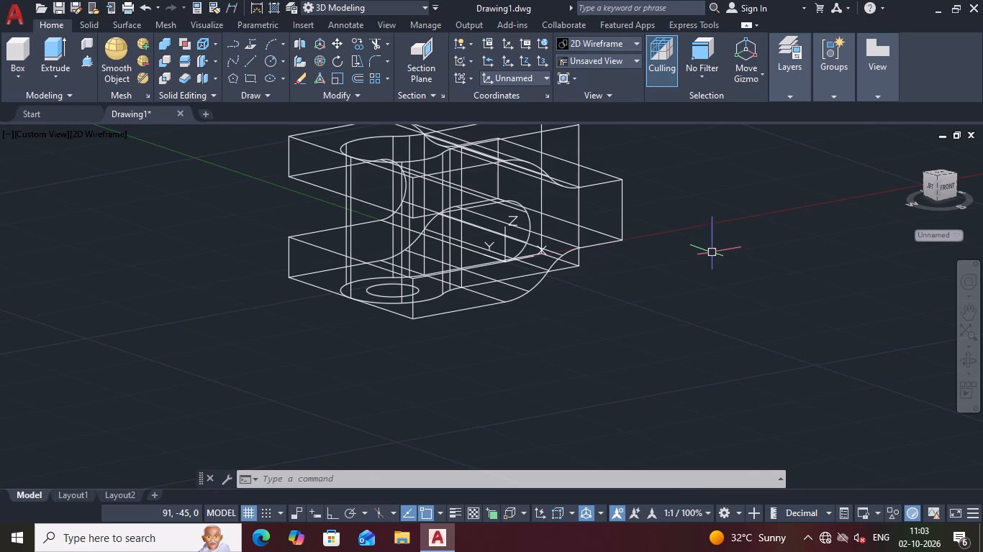
middle_click_drag(648, 233, 669, 262, "shift")
middle_click_drag(669, 259, 666, 292)
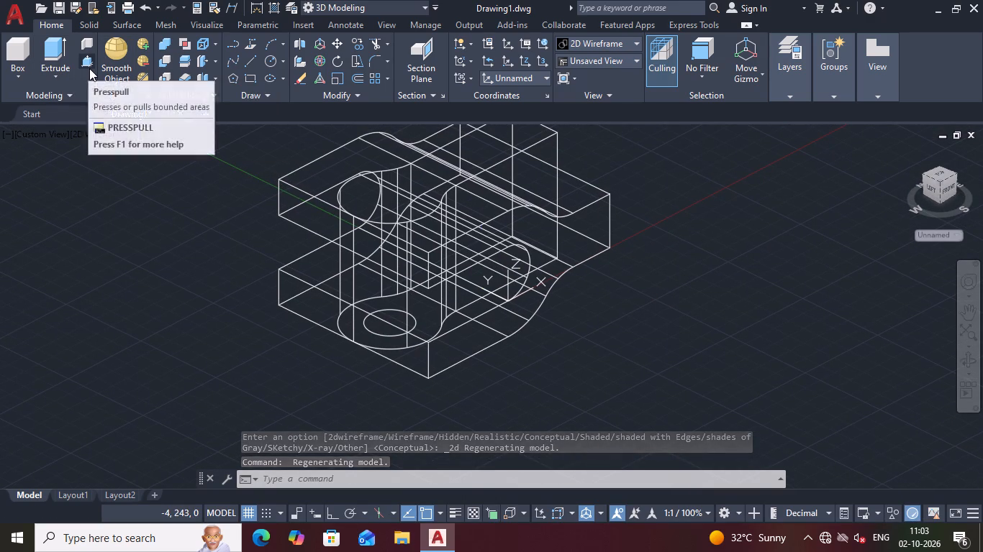
left_click(89, 68)
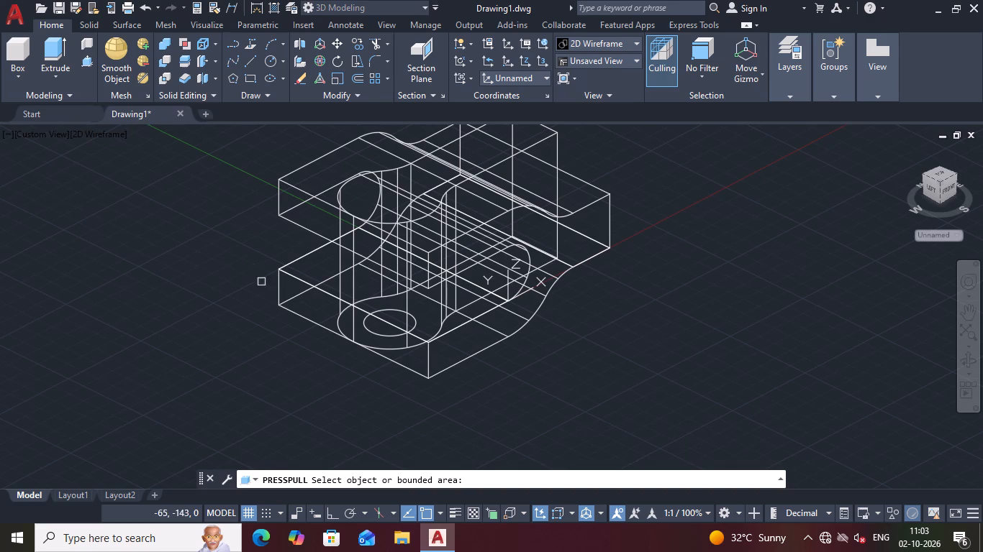
key("Escape")
key("space")
left_click(416, 321)
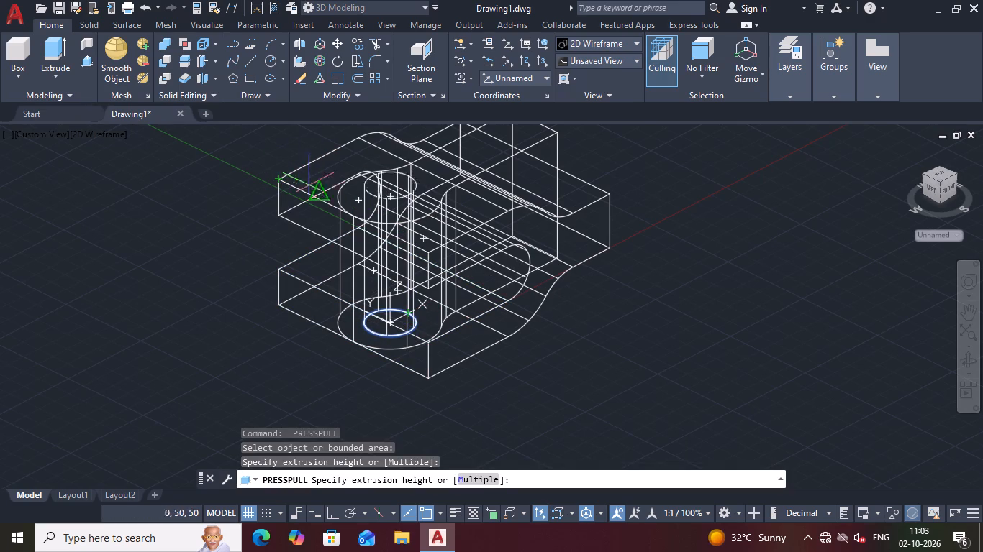
left_click(348, 215)
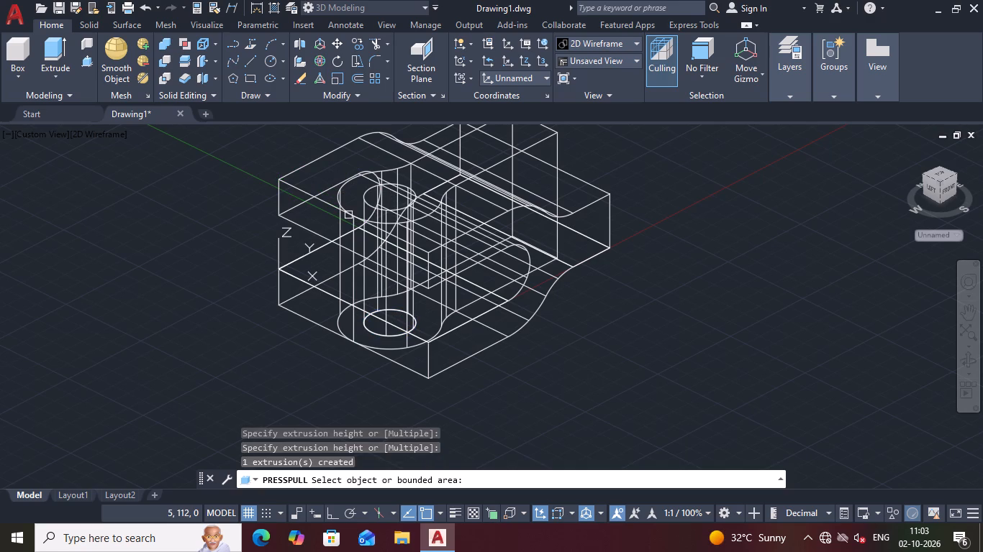
key("Escape")
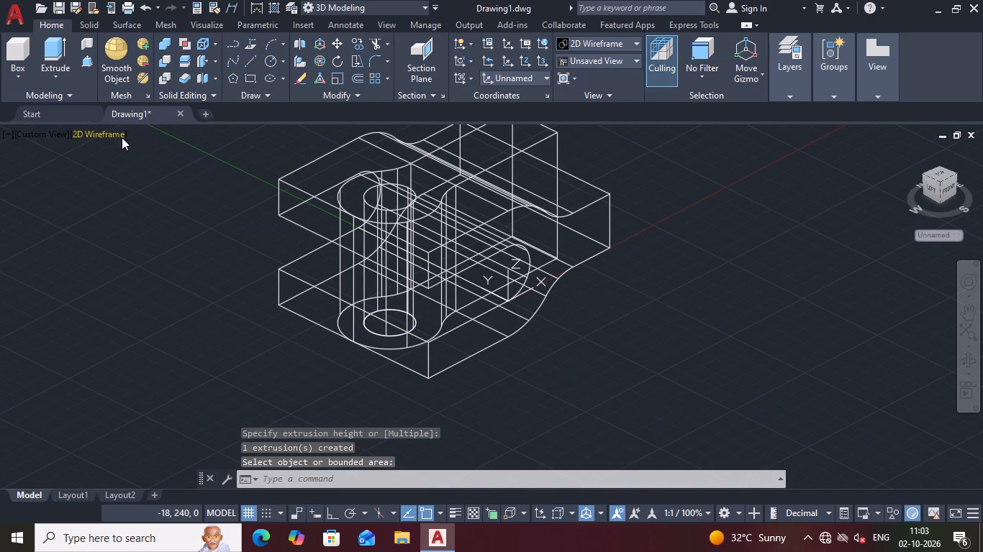
Apply the Conceptual visual style and intersect the side-profile fork solid with the extruded plan outline.
left_click(117, 137)
left_click(155, 186)
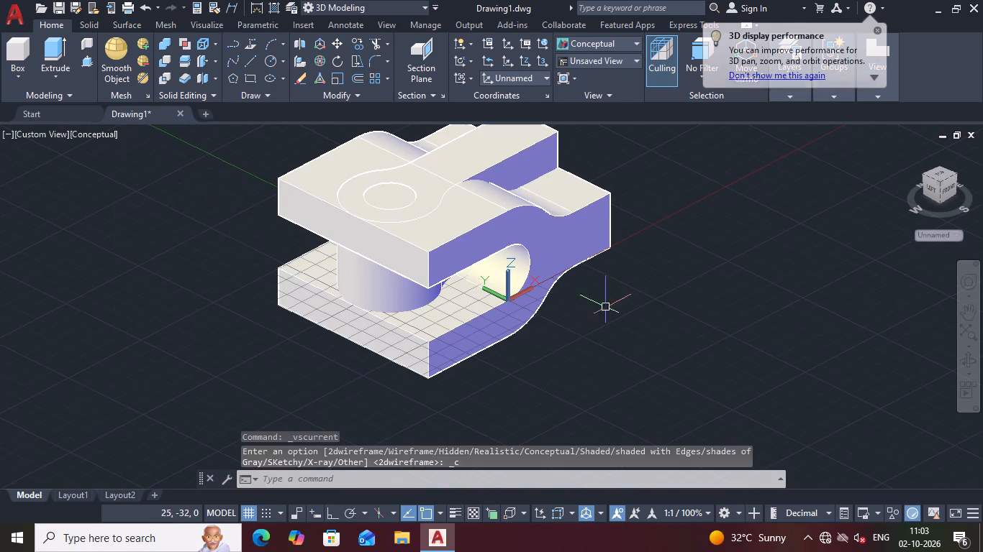
middle_click_drag(625, 310, 597, 331)
type("INT")
left_click(322, 339)
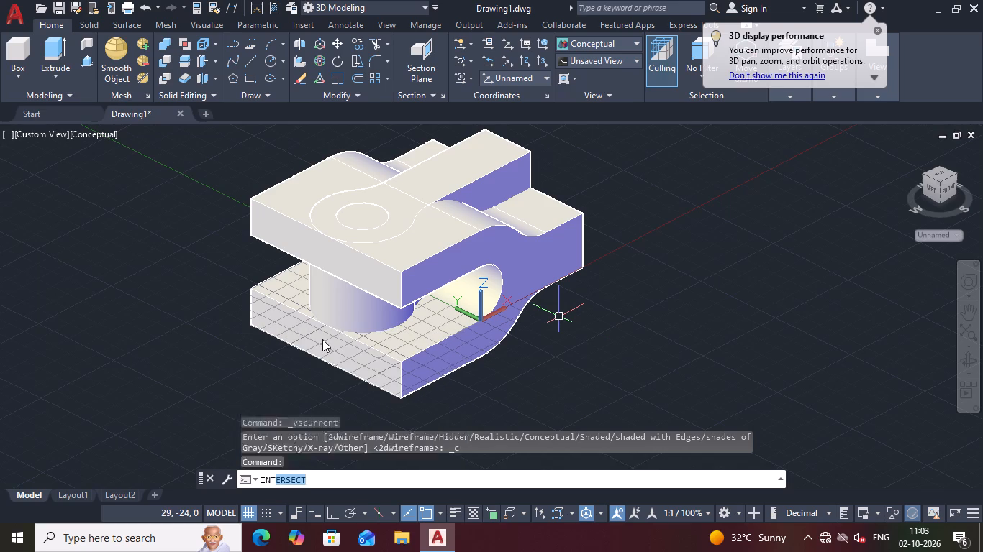
left_click(428, 282)
left_click(355, 312)
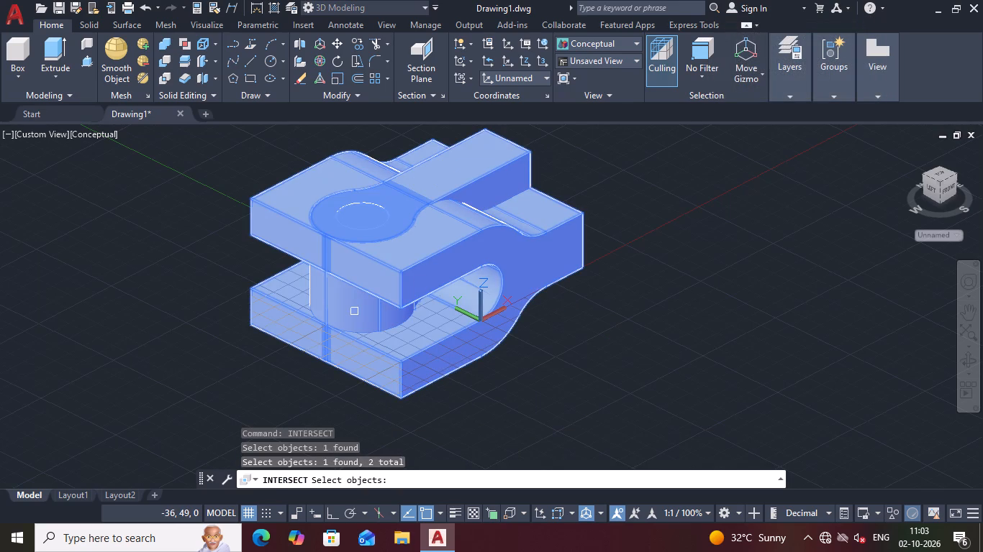
key("Return")
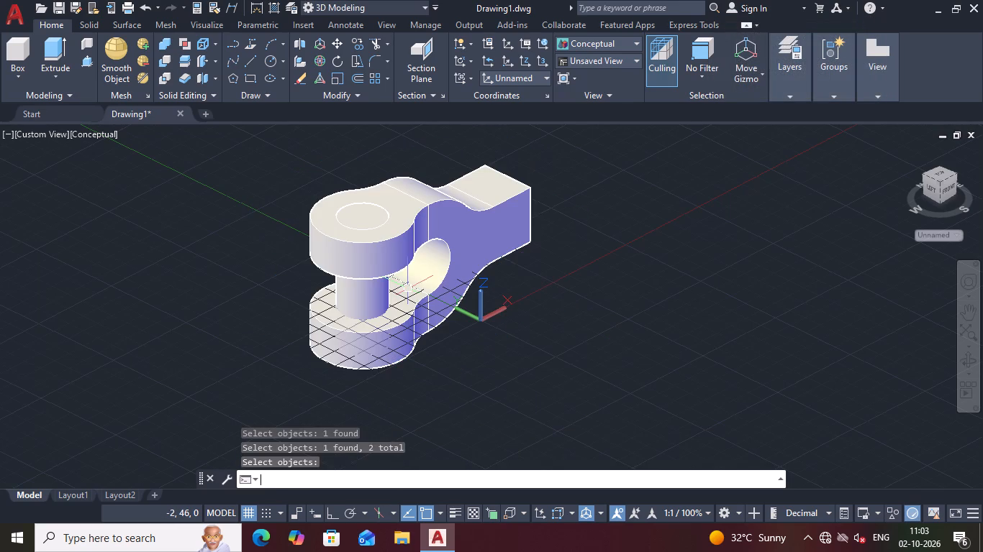
Begin a Subtract with the intersected fork solid and the cylinder between its arms both selected as solids to subtract from.
middle_click_drag(458, 378, 420, 371)
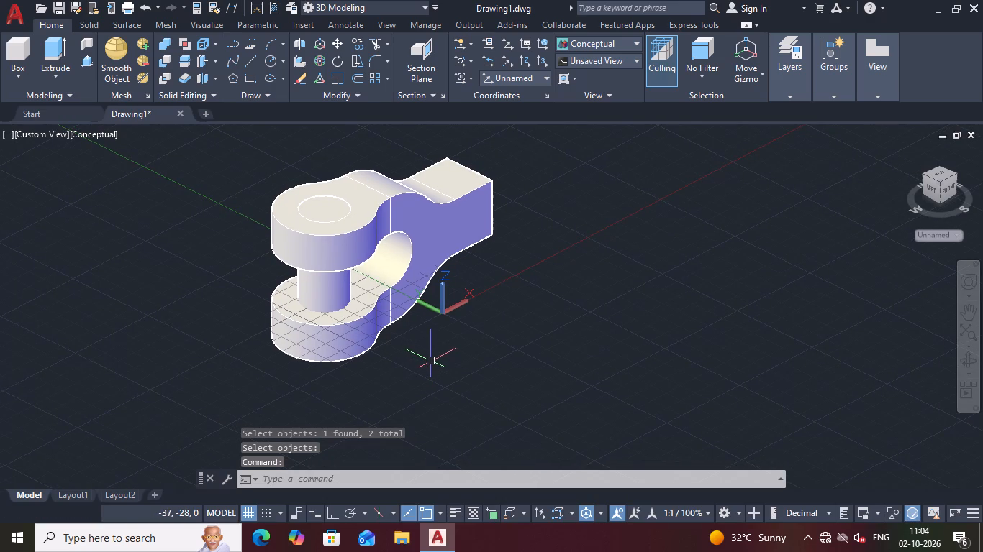
middle_click_drag(425, 356, 573, 328, "shift")
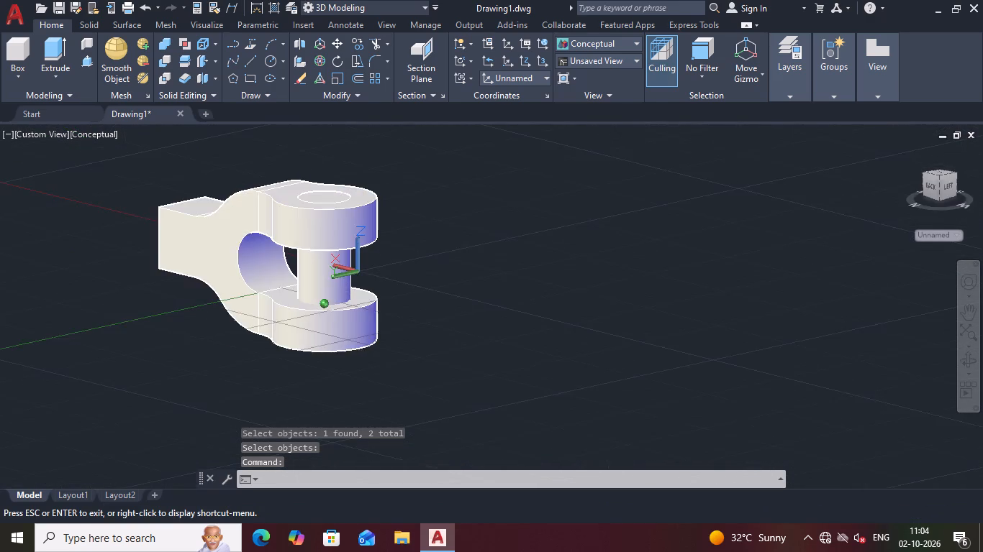
middle_click_drag(573, 328, 394, 330, "shift")
type("SU")
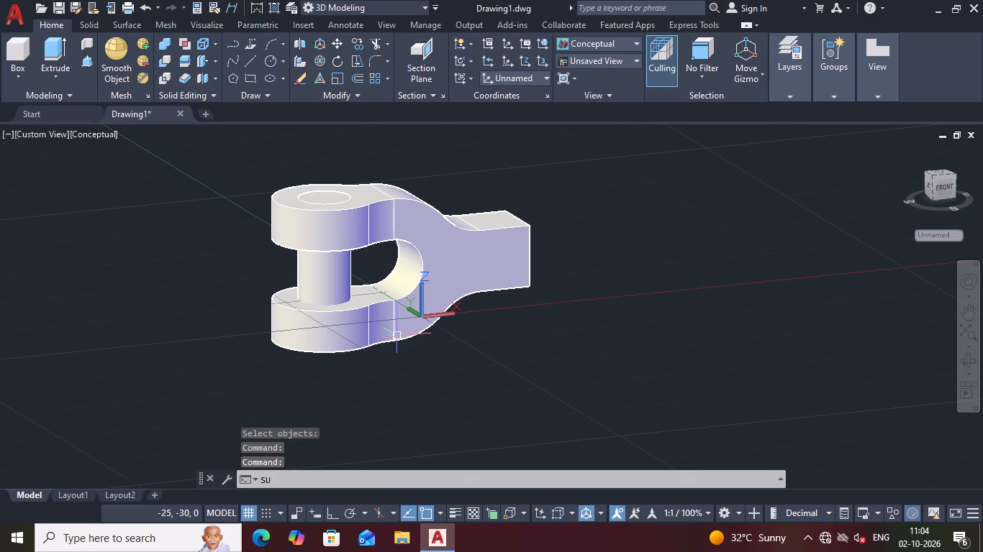
key("Escape")
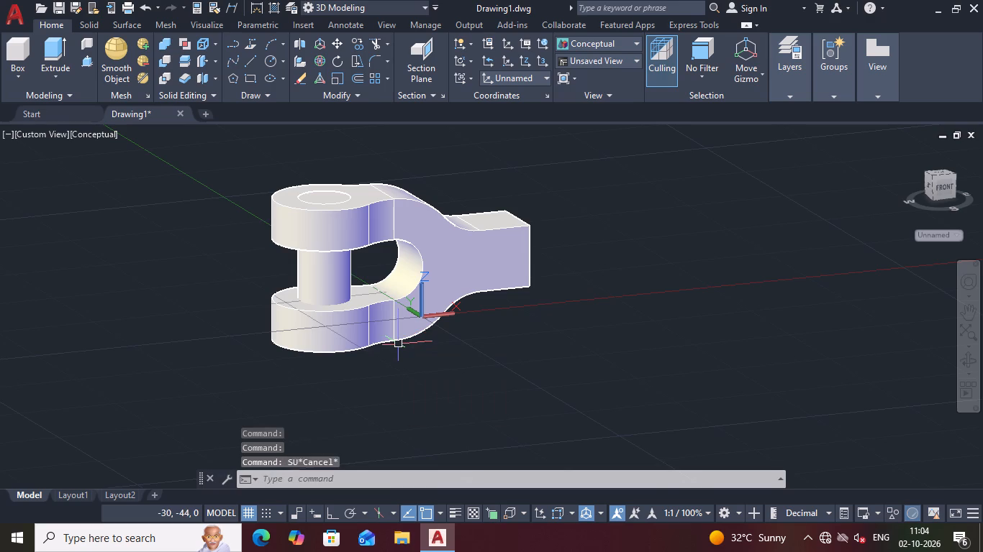
key("Escape")
type("SUB")
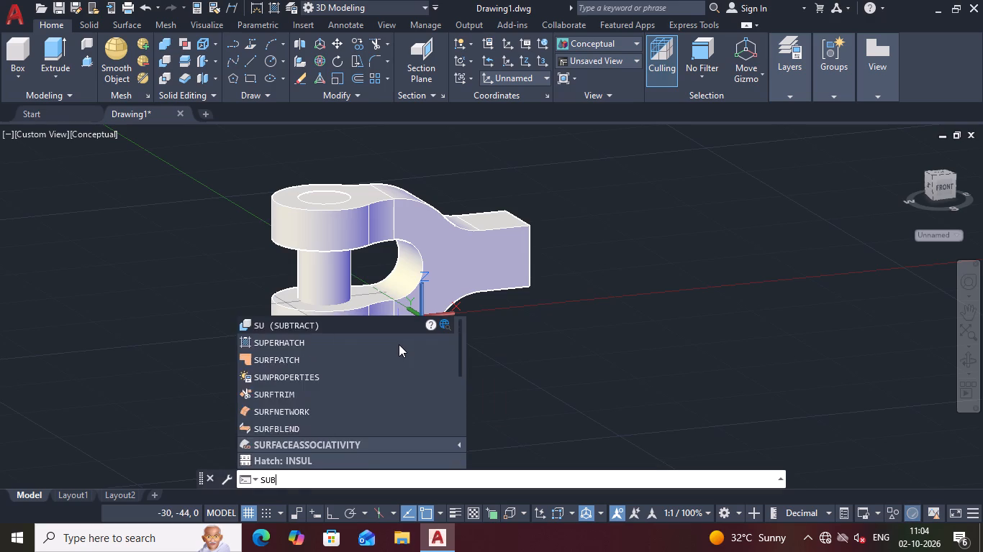
left_click(307, 425)
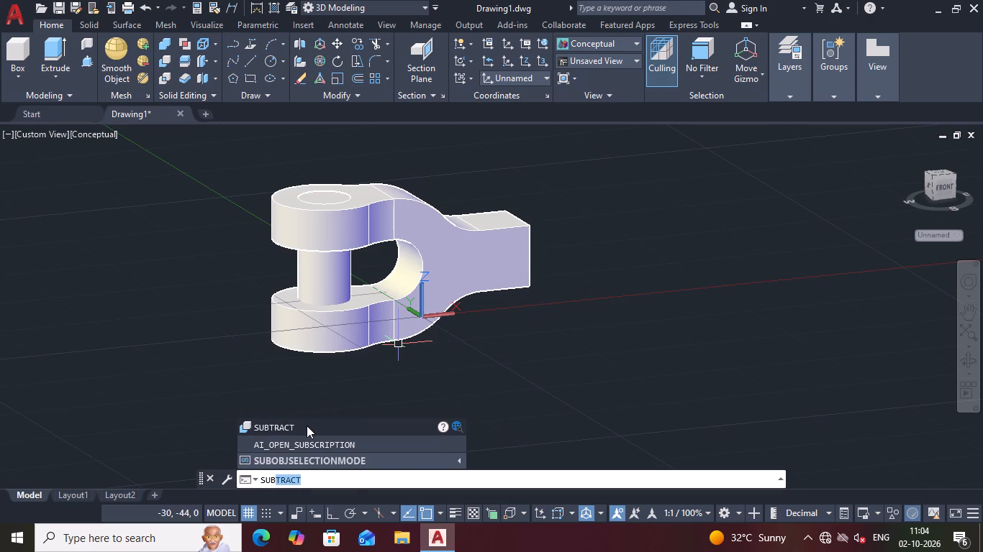
left_click(349, 339)
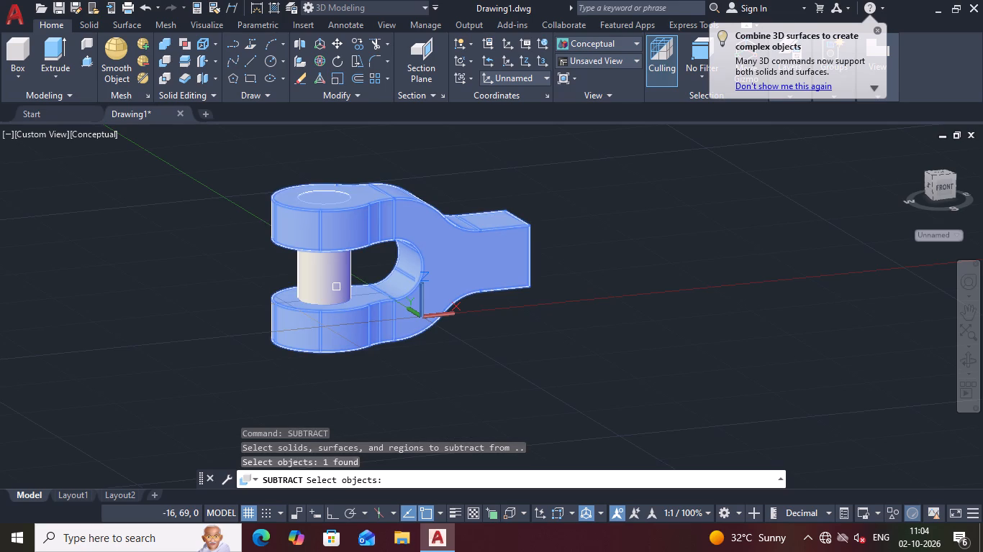
left_click(337, 287)
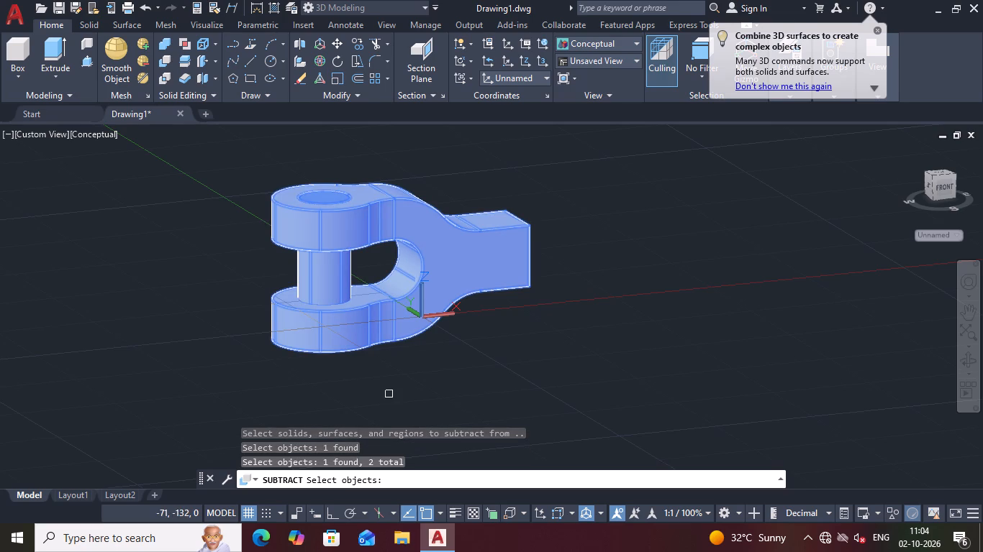
middle_click(405, 405, "shift")
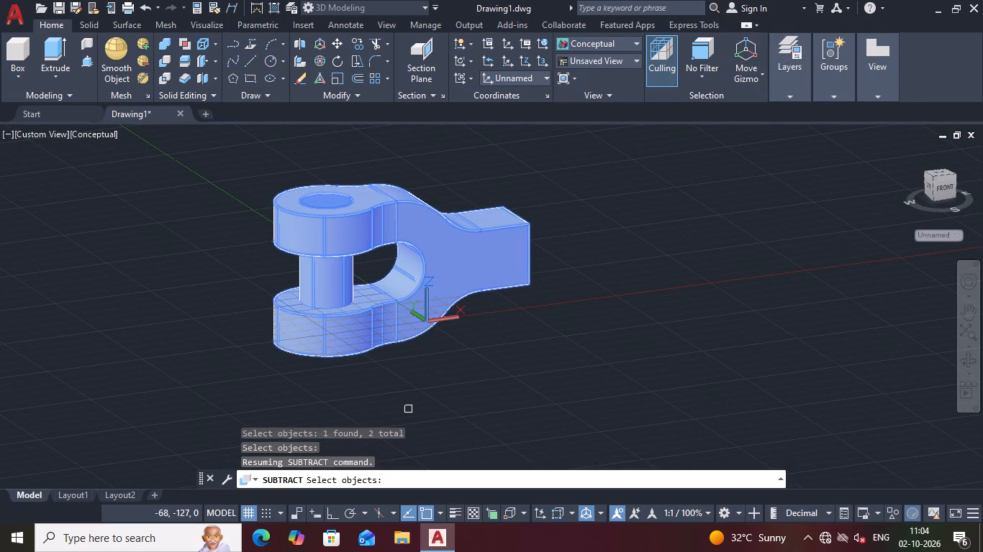
key("Return")
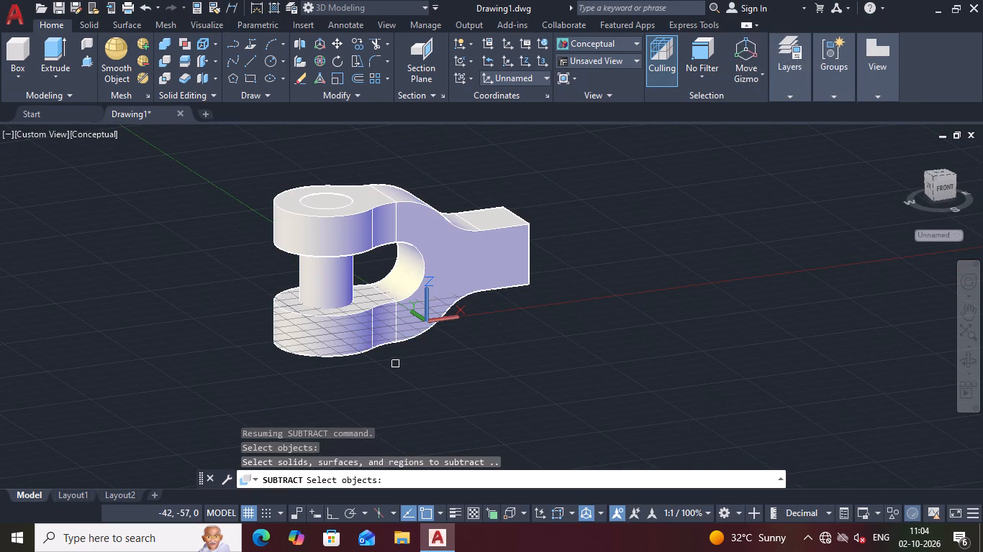
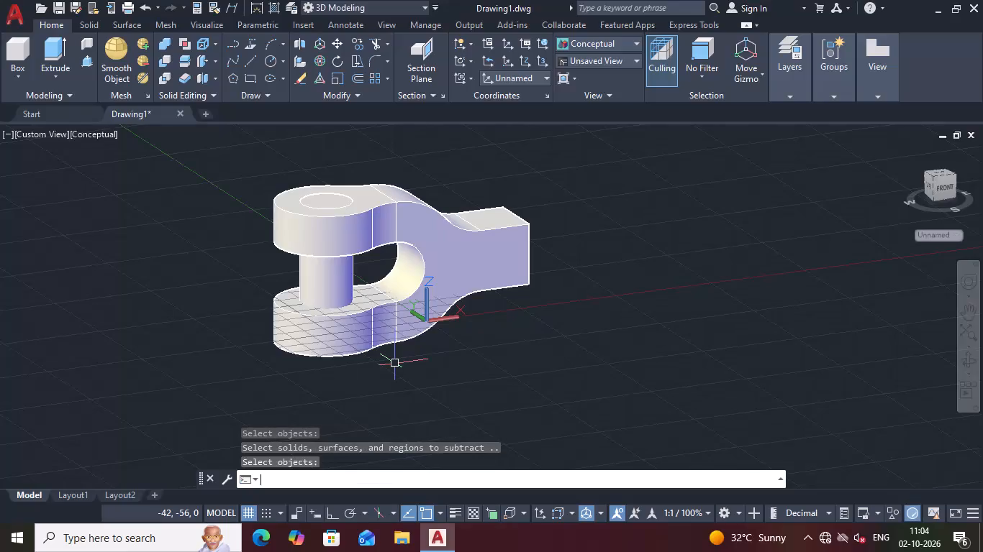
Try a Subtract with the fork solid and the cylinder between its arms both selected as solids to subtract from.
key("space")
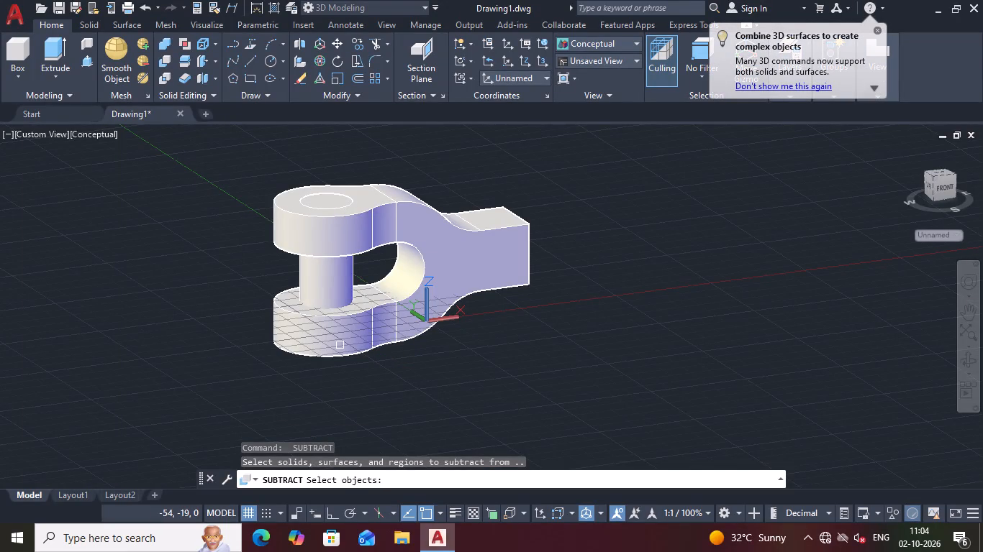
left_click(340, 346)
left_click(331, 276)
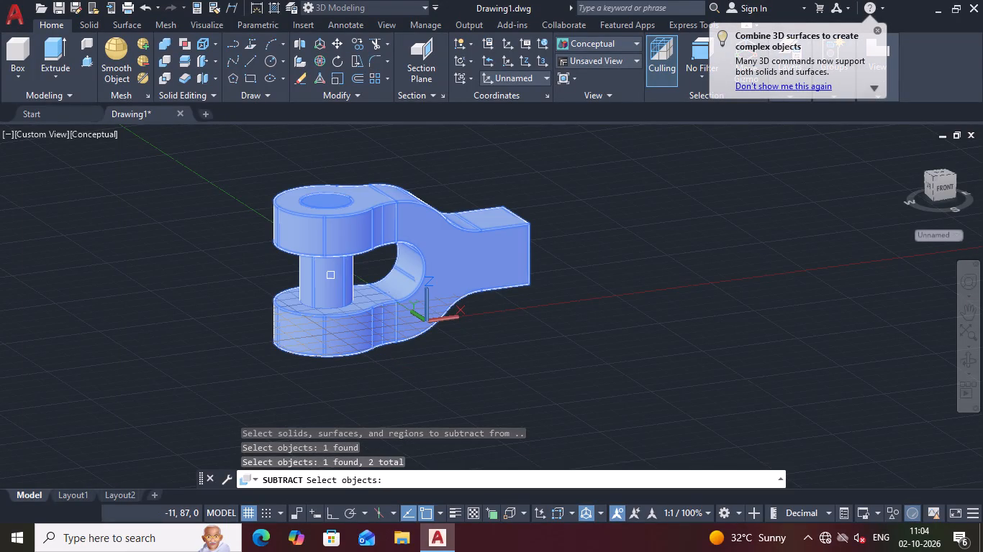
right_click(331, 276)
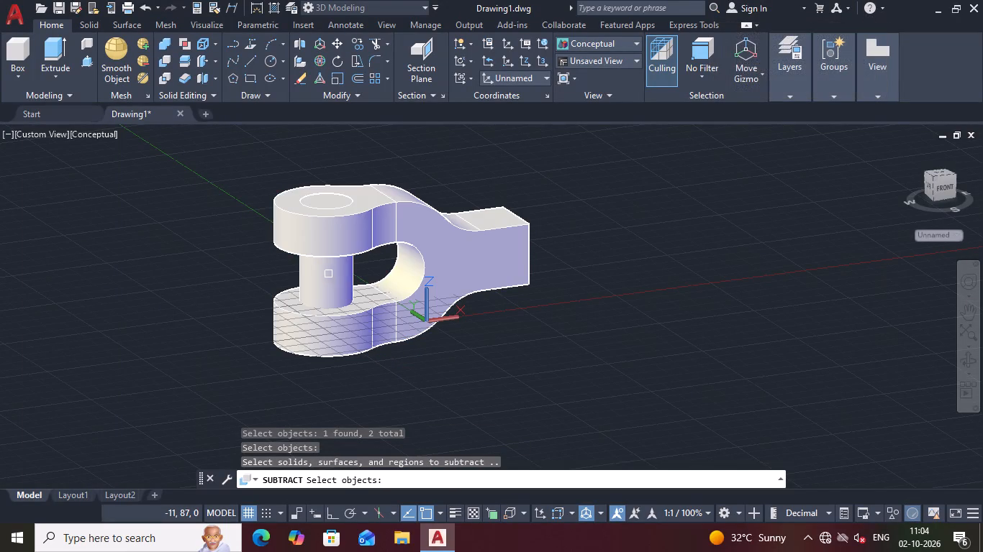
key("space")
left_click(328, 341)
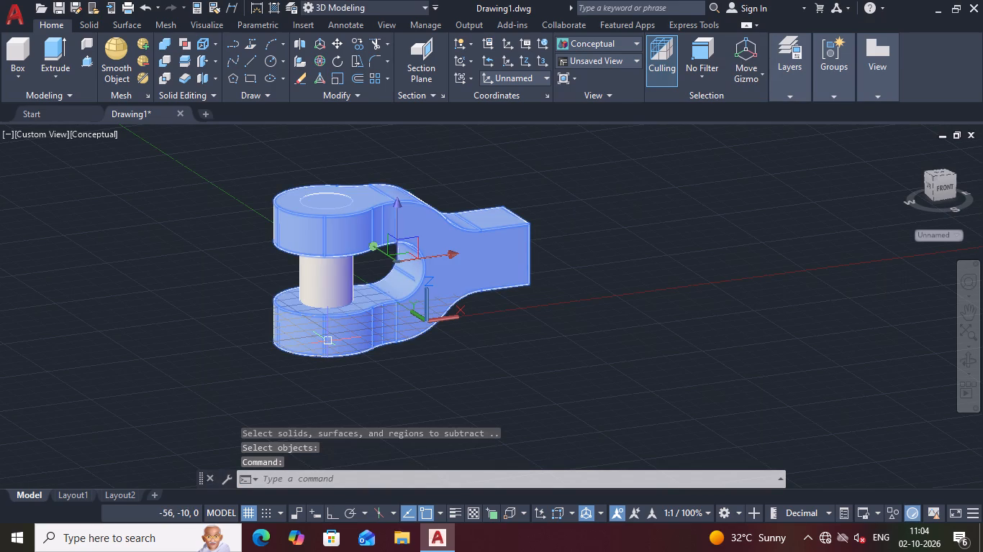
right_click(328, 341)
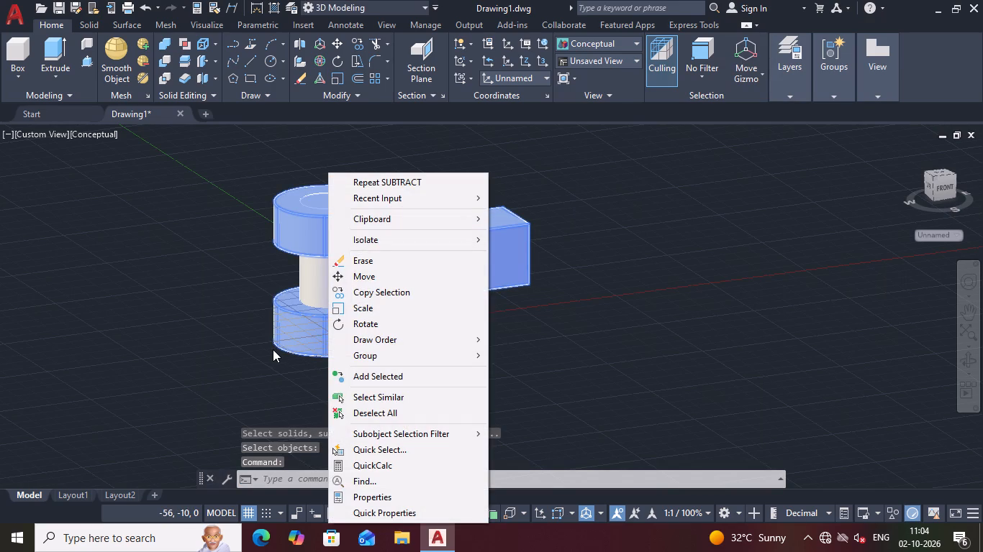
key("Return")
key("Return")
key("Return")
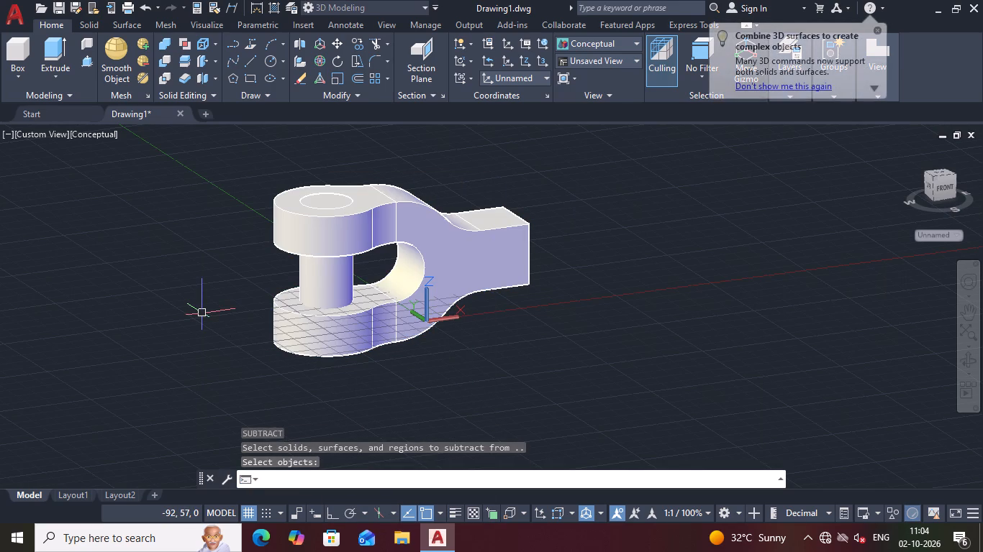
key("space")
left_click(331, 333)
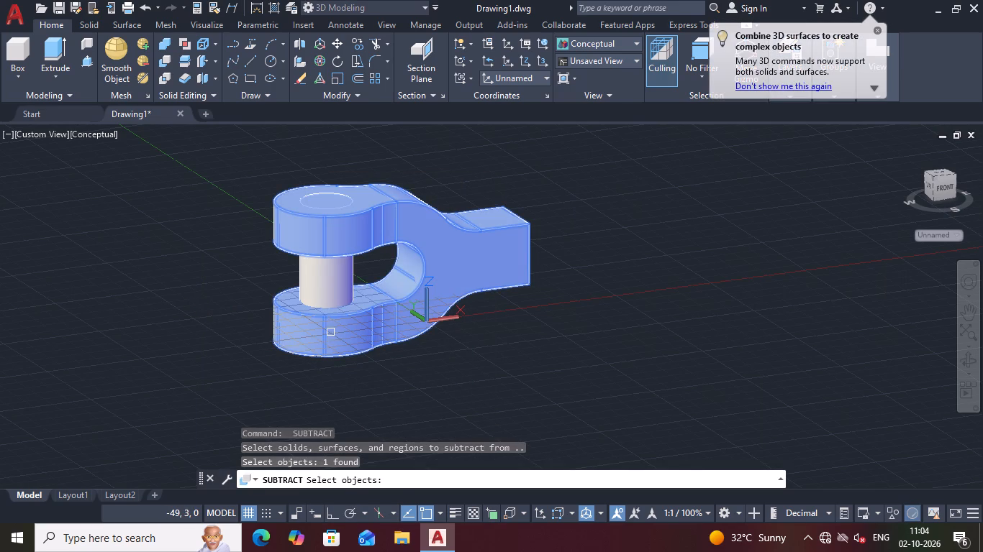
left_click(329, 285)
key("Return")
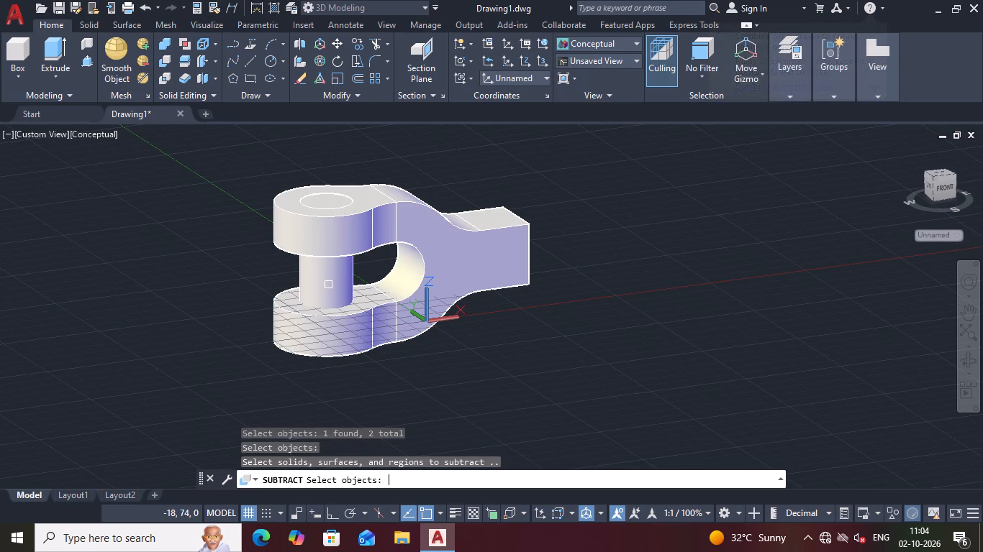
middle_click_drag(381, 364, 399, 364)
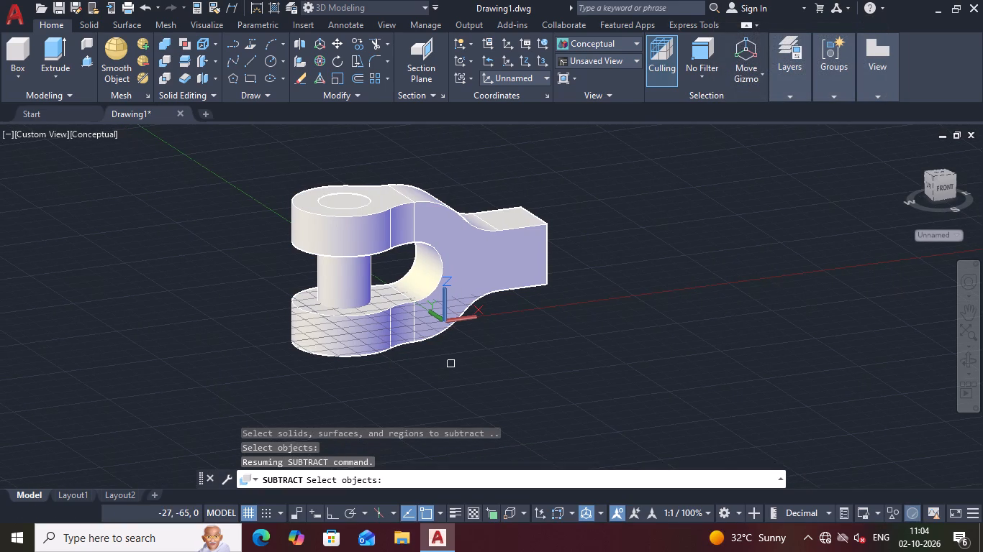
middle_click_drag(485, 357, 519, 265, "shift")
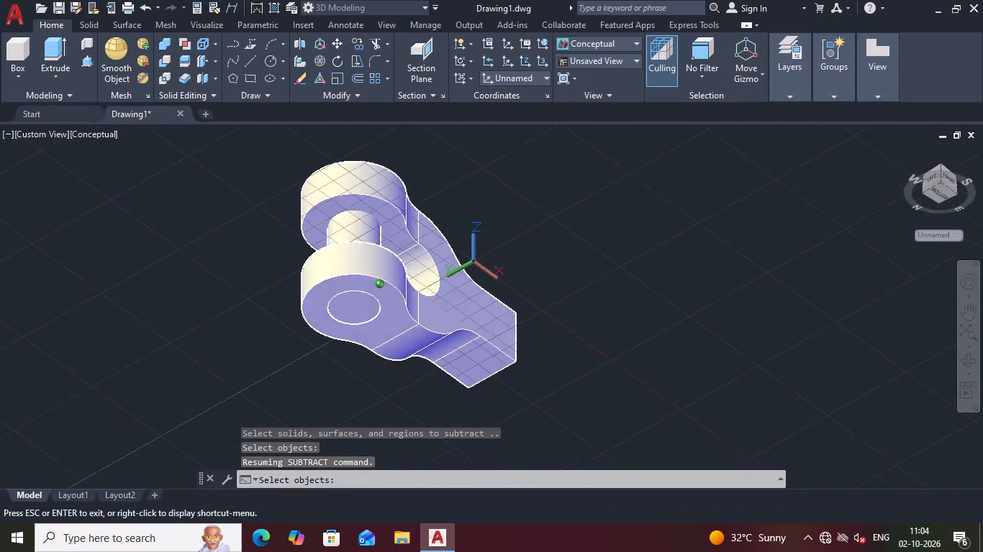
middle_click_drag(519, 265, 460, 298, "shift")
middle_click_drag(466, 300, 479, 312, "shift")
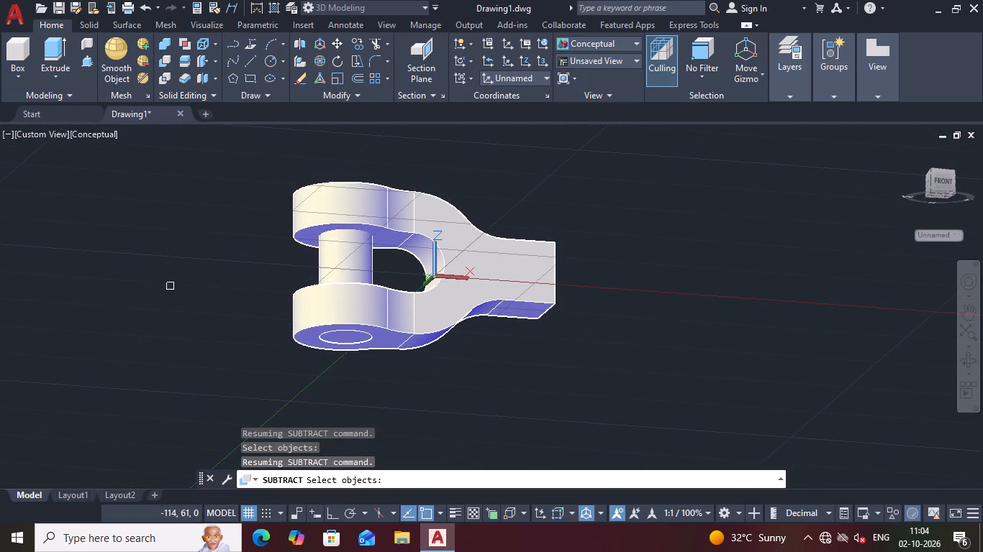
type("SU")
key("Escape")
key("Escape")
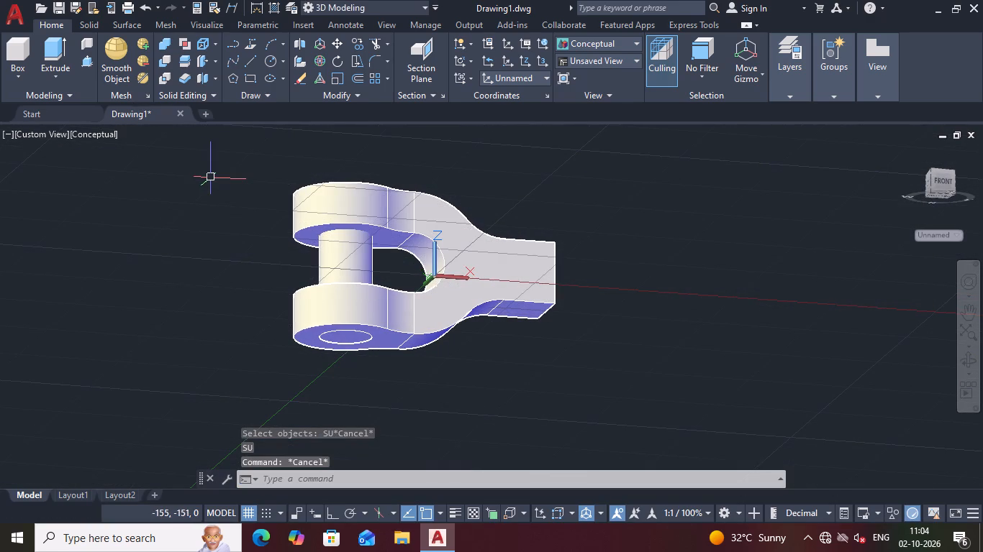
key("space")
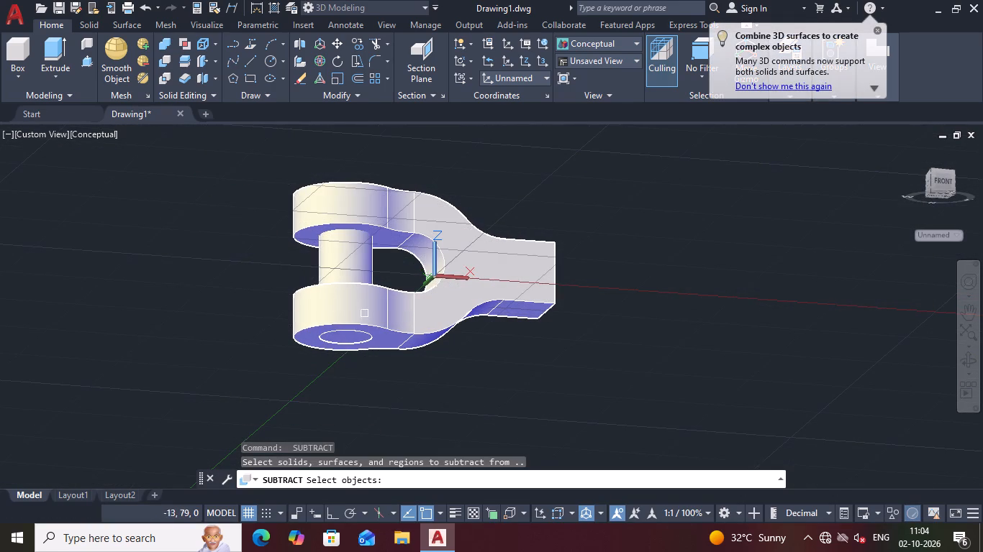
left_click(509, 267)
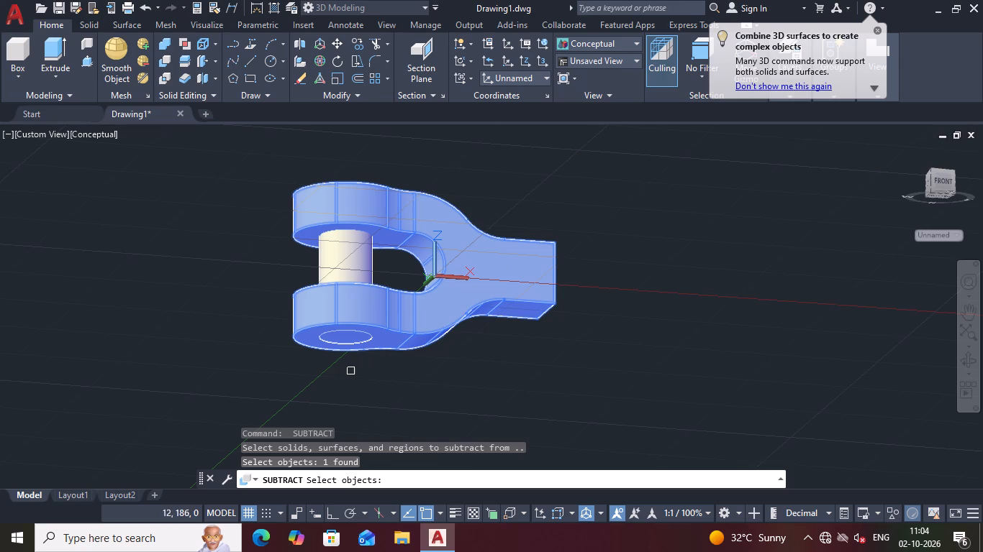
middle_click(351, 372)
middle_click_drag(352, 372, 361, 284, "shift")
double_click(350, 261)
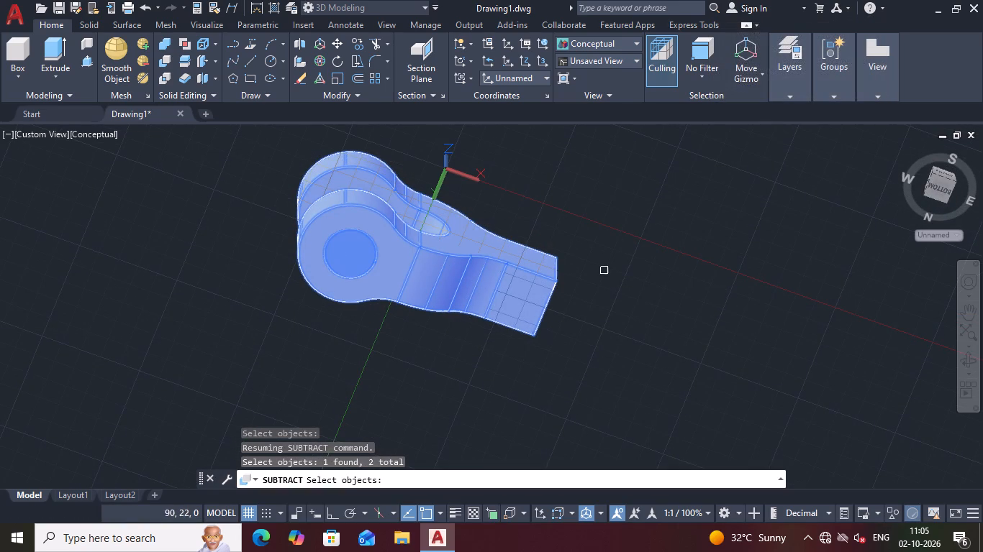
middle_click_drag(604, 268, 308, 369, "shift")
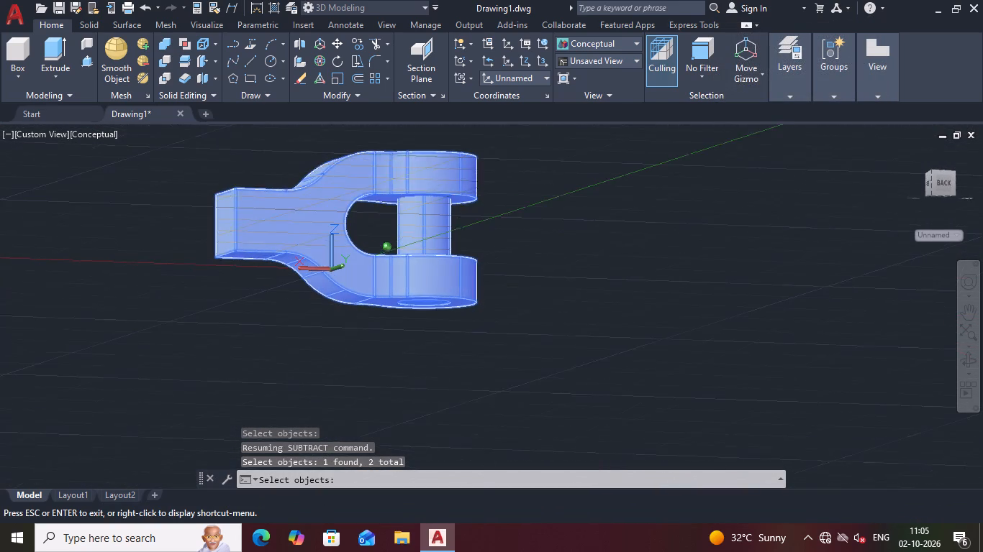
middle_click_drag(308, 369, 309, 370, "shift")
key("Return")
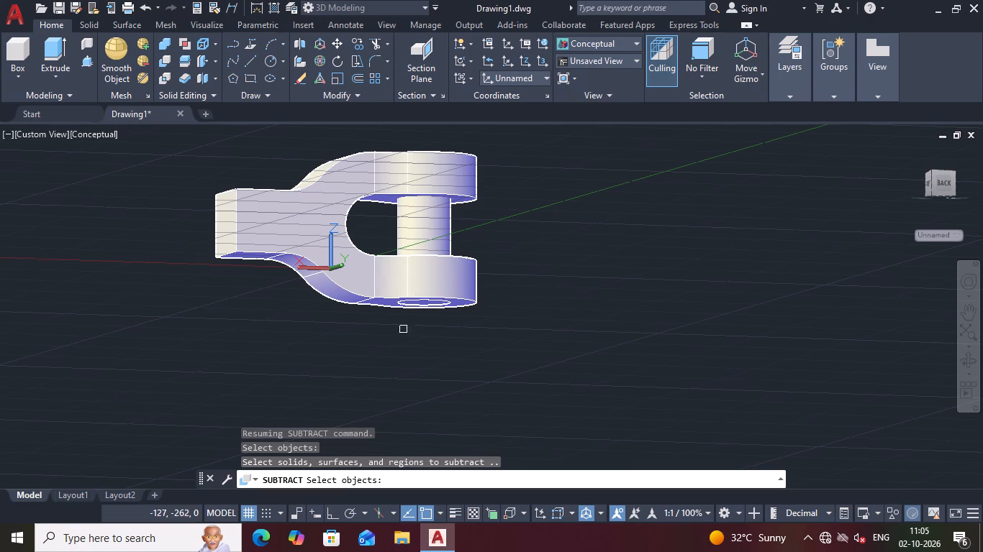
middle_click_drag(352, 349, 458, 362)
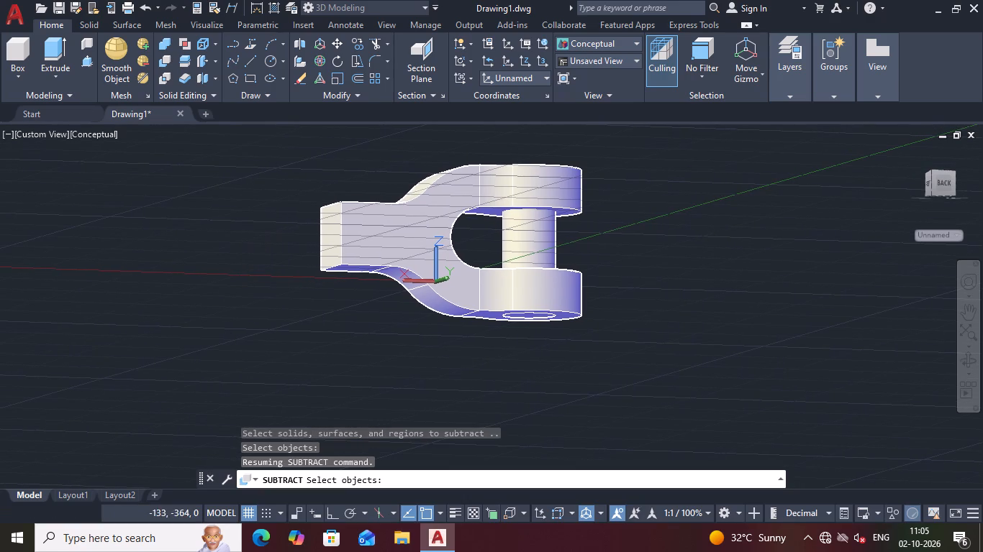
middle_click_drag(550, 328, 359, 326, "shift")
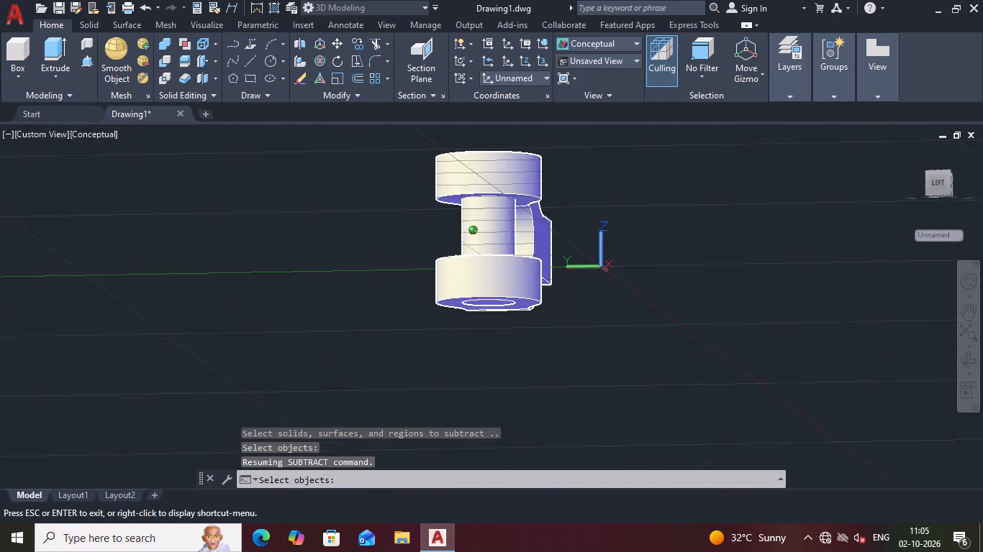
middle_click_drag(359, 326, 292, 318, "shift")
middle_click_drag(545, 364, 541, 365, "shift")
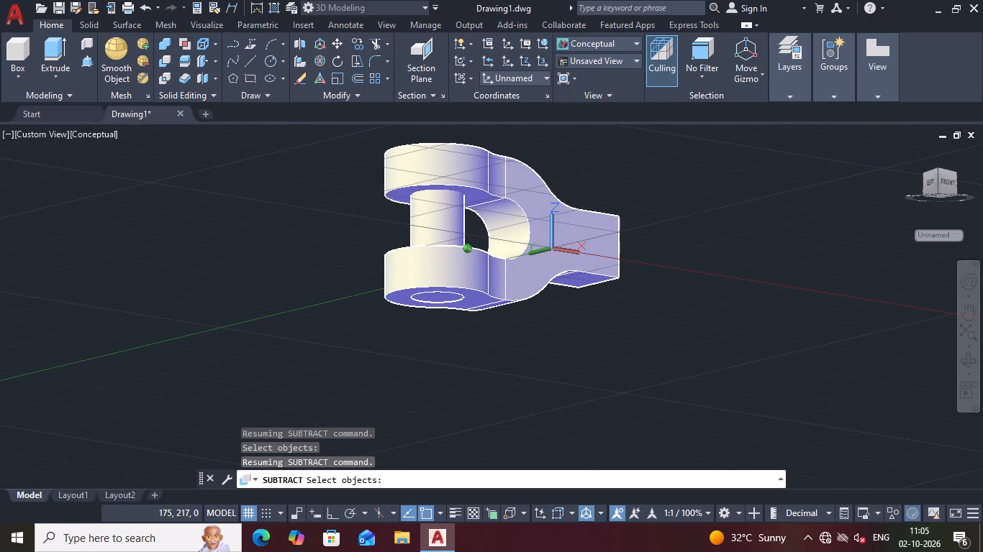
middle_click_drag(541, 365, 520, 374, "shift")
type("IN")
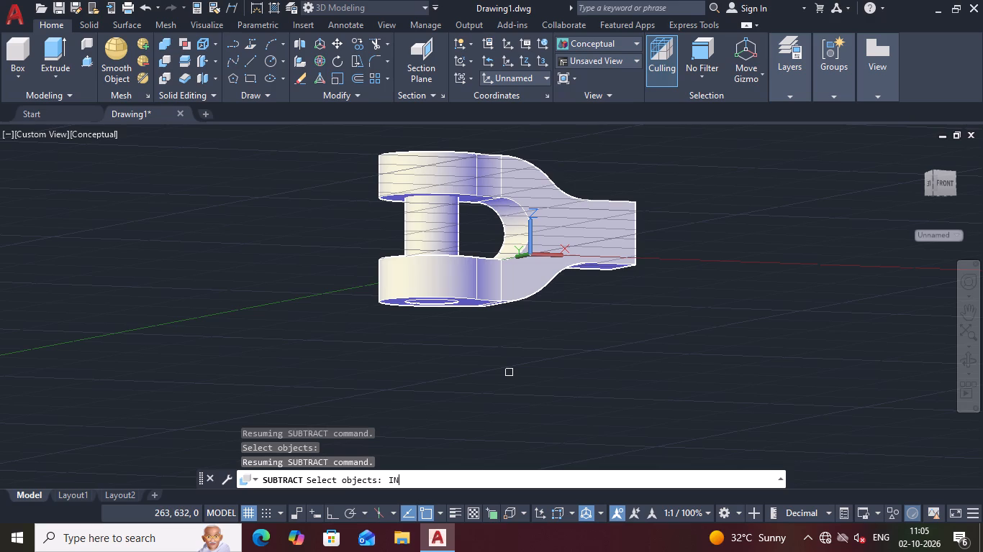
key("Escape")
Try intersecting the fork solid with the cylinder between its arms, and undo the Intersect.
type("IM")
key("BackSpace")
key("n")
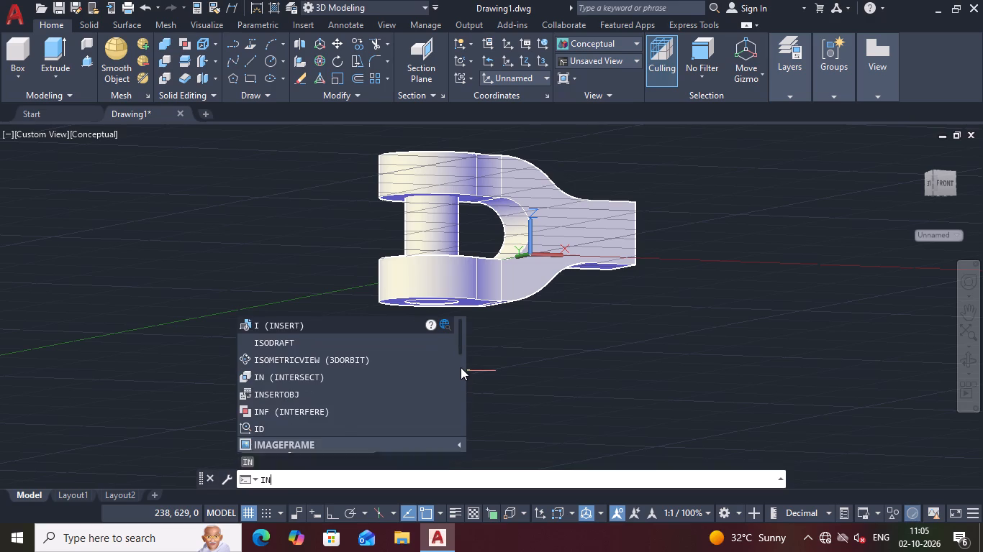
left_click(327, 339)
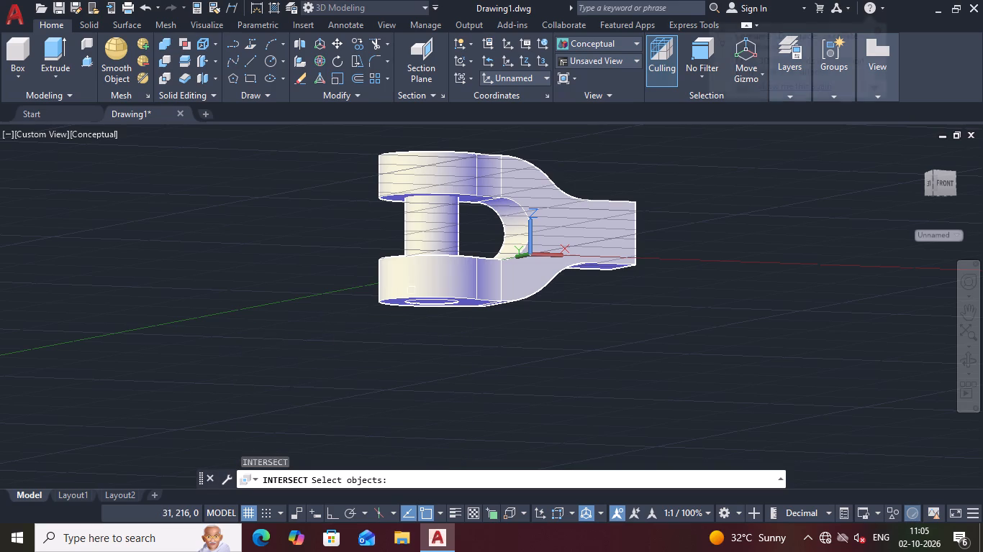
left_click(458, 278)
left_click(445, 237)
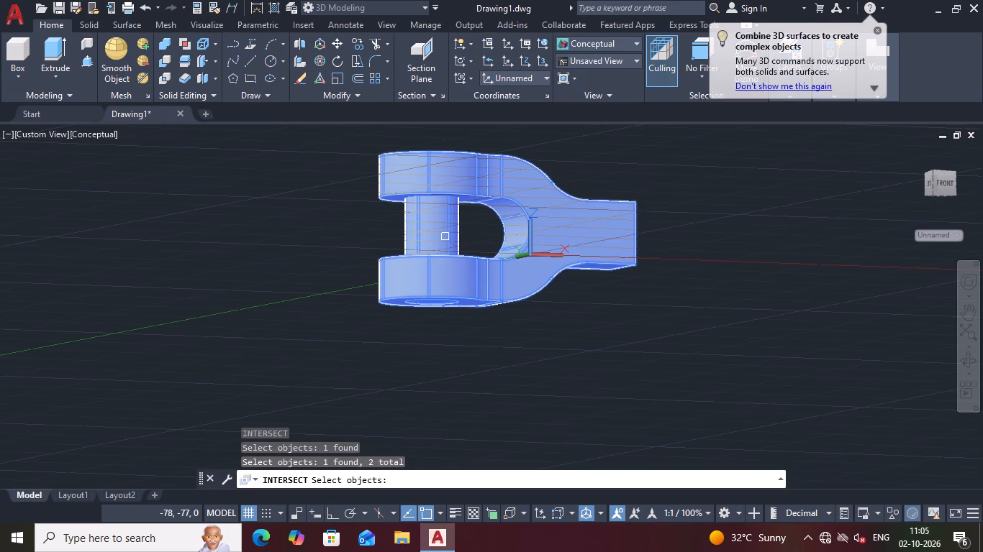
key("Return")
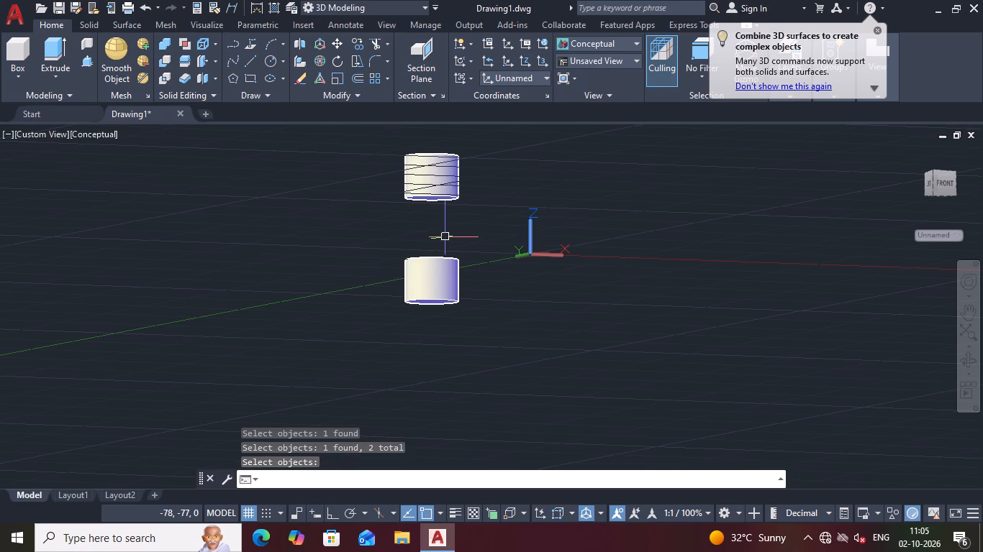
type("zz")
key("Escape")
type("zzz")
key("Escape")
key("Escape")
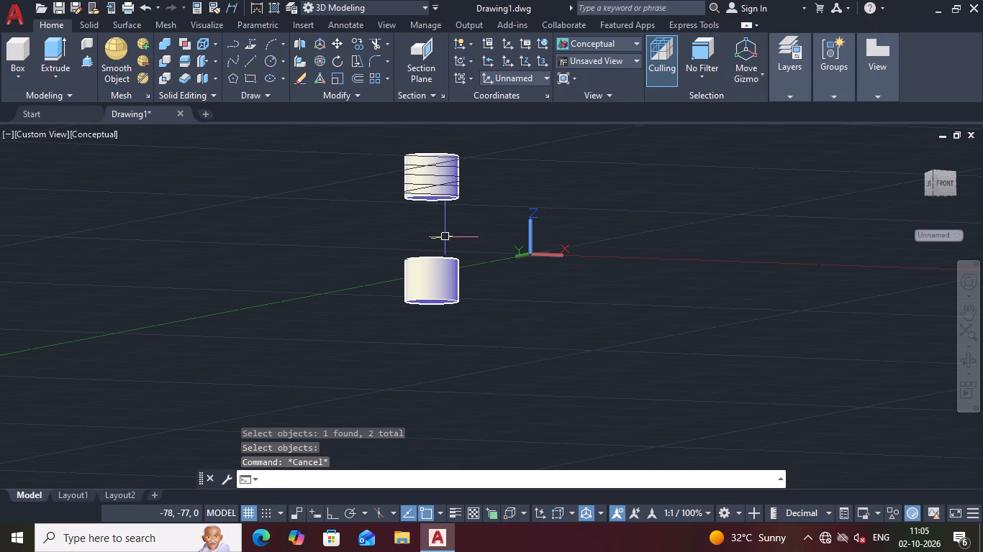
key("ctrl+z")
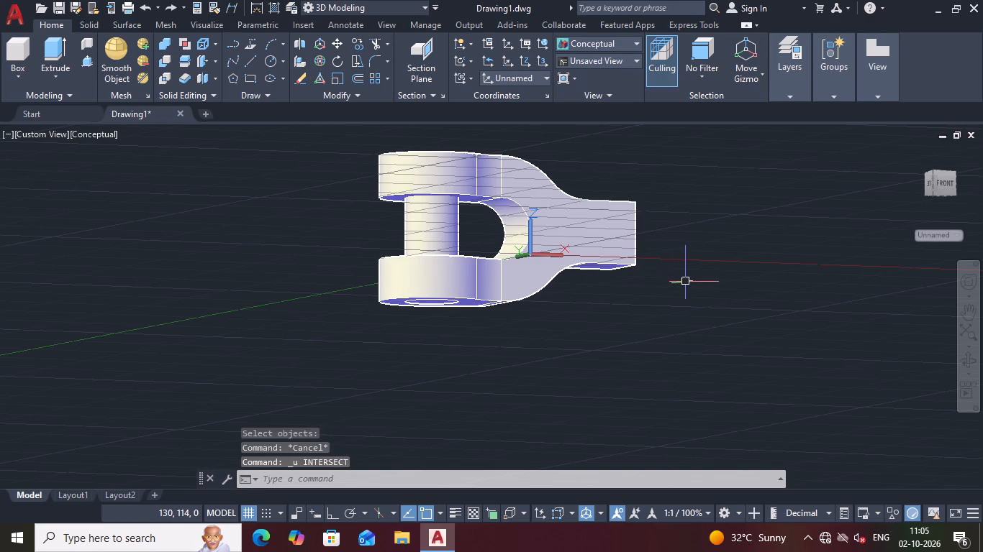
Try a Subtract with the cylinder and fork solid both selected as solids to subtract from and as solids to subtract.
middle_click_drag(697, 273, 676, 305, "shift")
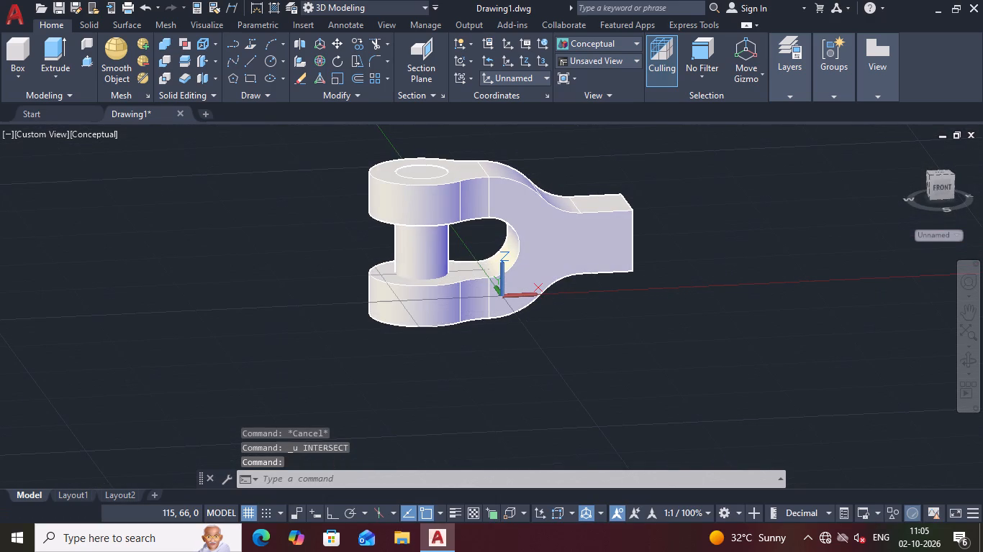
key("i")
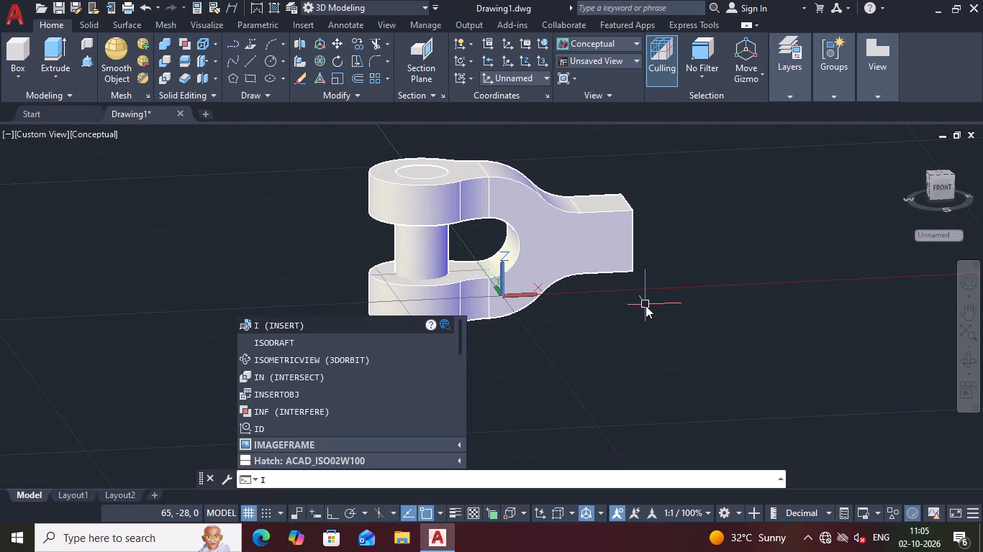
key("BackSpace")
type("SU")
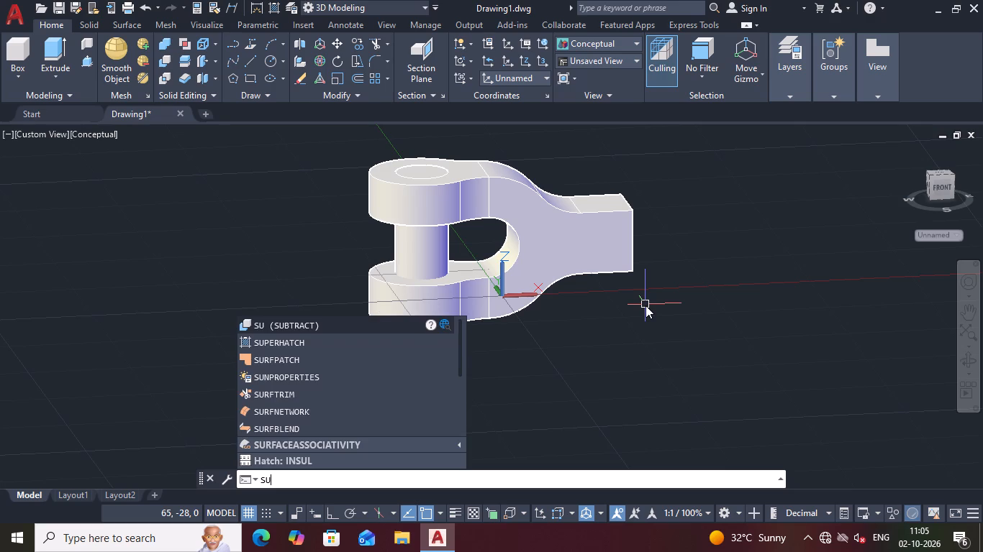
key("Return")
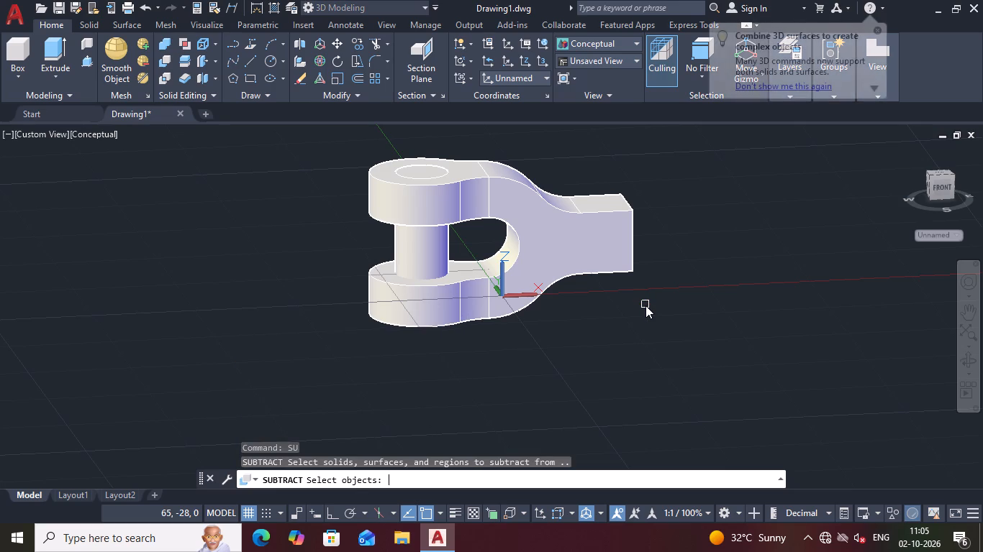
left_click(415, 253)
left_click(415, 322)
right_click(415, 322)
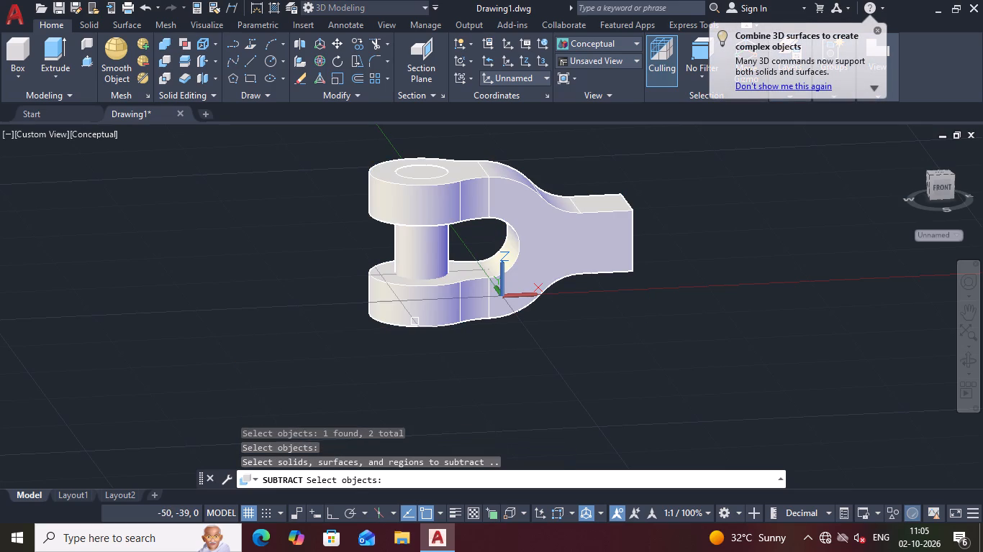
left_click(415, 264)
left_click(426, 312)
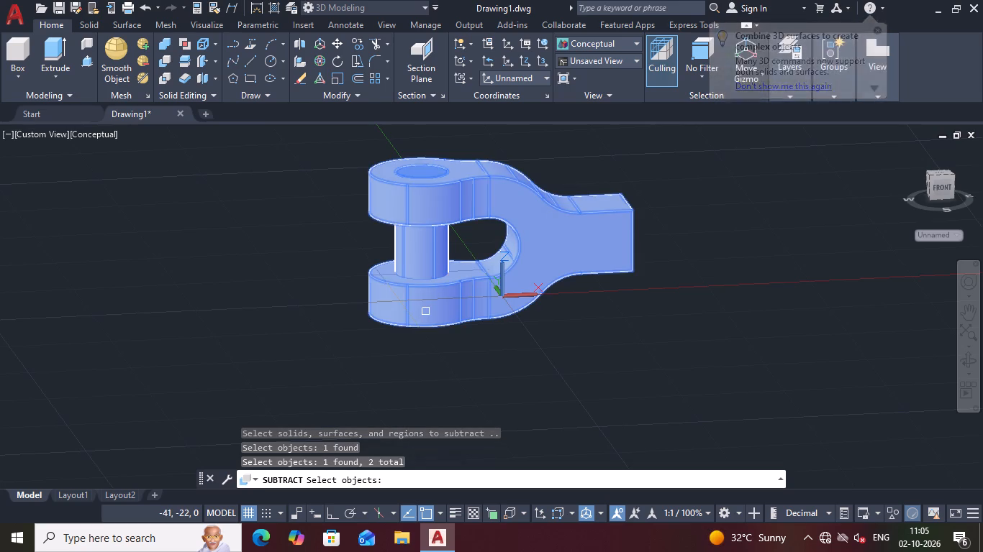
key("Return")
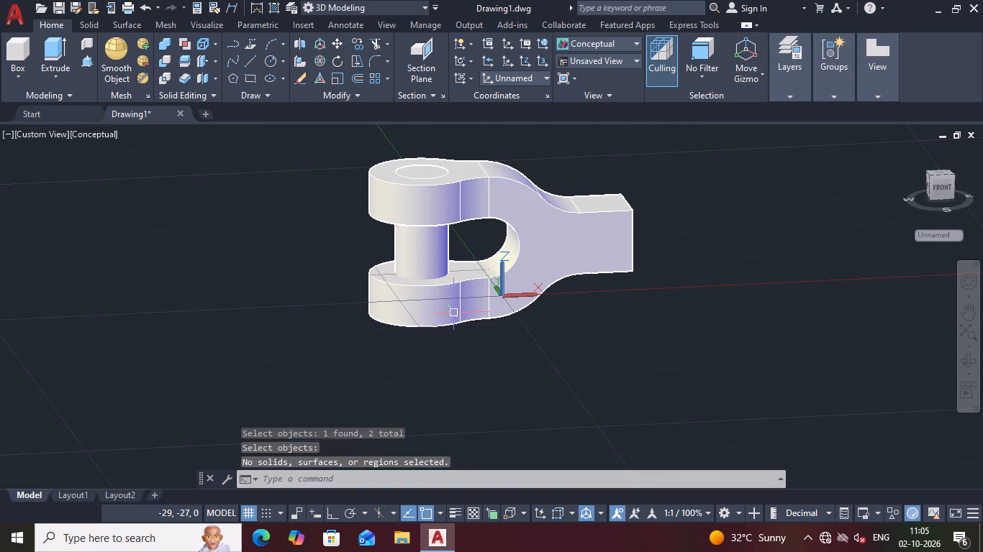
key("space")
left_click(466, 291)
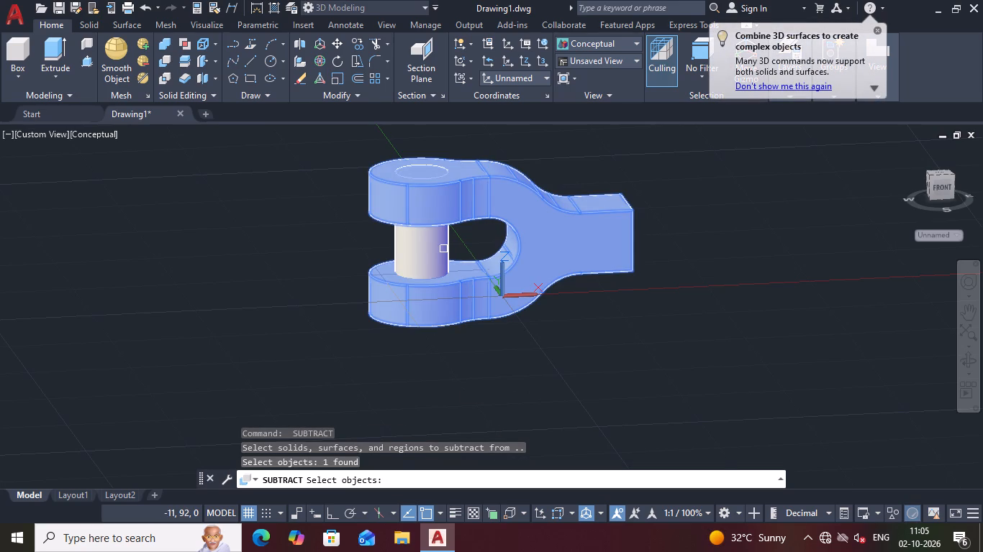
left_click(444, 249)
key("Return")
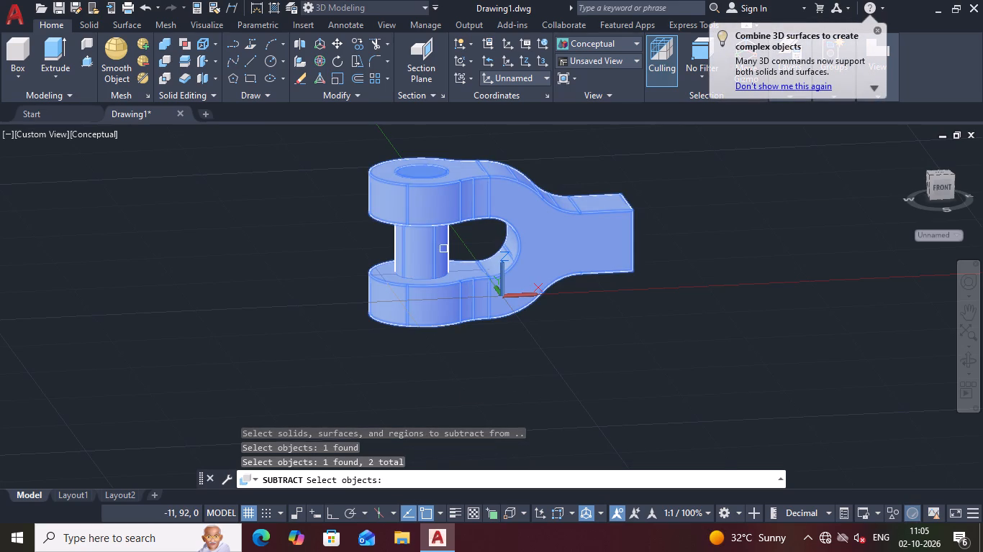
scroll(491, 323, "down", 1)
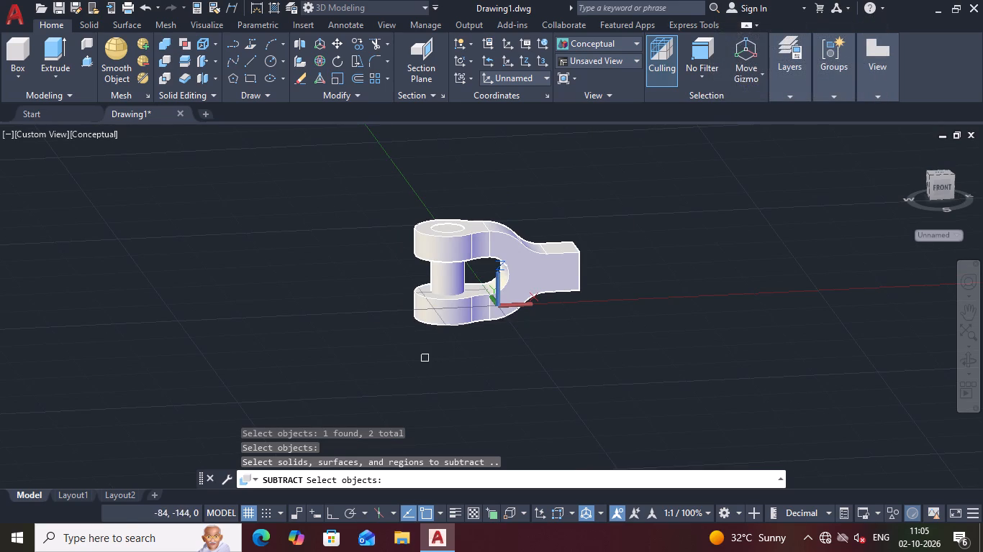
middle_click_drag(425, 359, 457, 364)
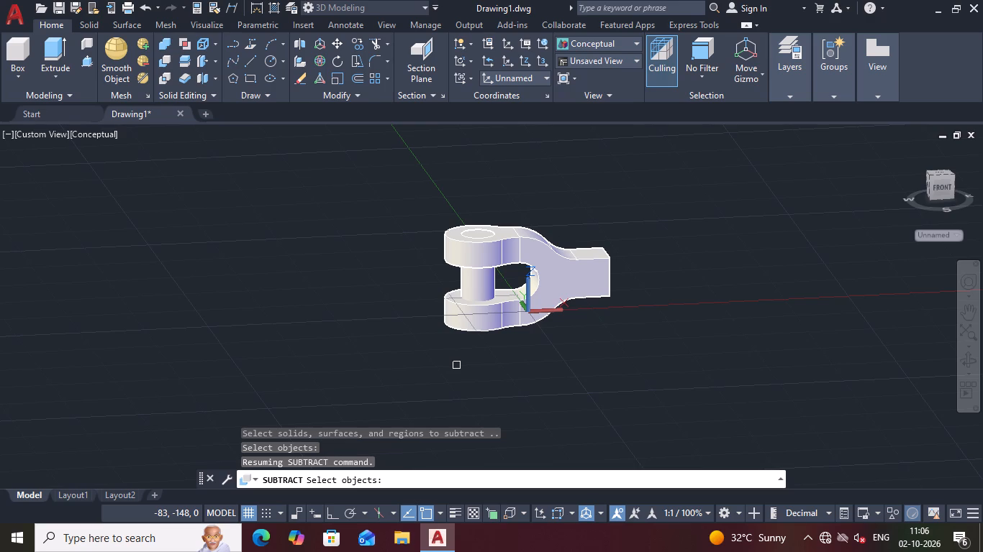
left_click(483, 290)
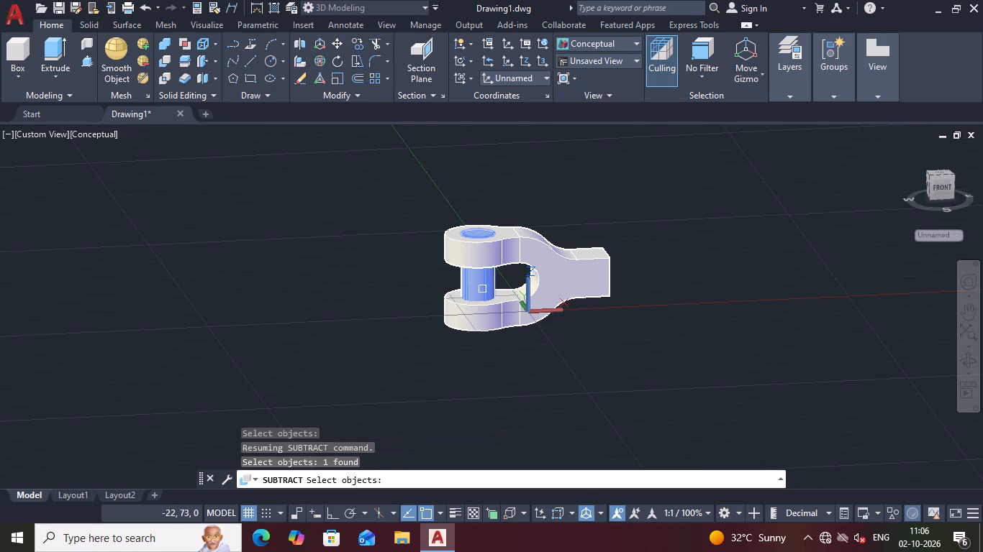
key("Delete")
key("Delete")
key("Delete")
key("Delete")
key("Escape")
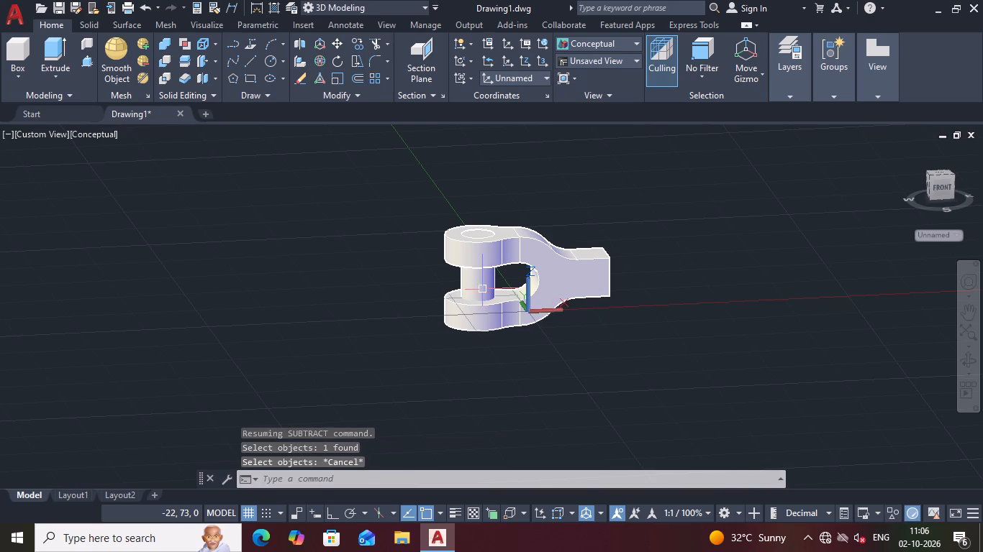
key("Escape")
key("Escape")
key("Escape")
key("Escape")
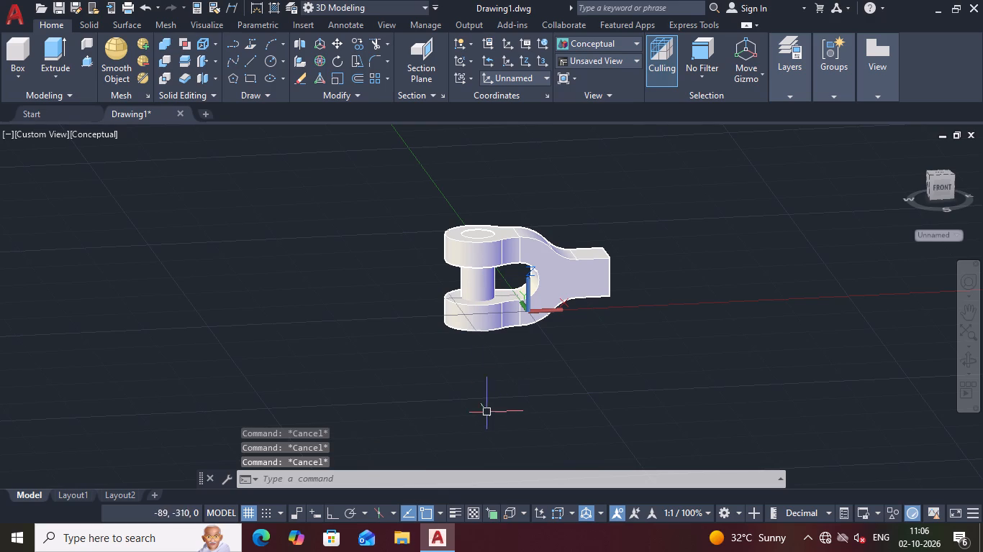
Erase the cylinder between the fork's arms.
left_click(474, 284)
key("Delete")
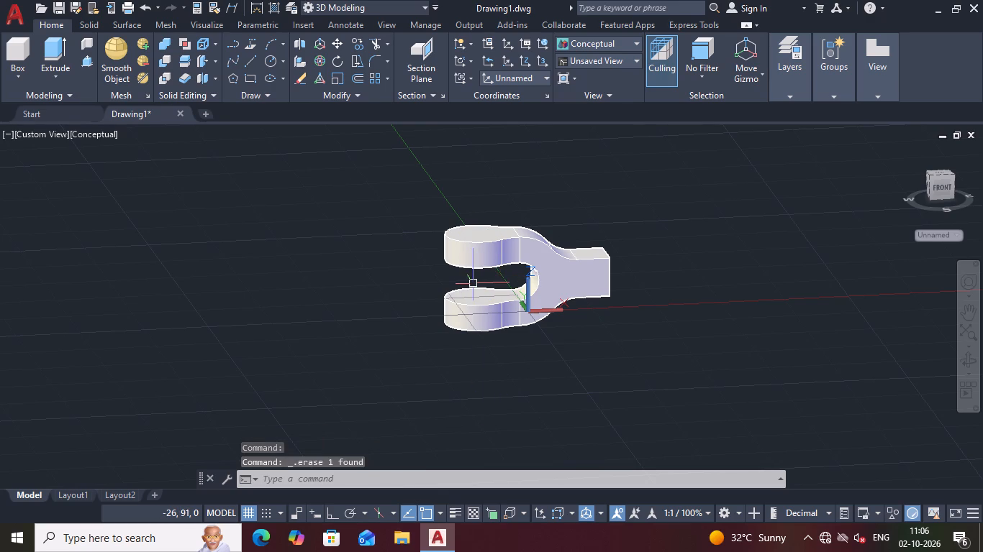
Examine the fork solid from above, below and the front, checking both arms for the hole circle.
middle_click_drag(648, 203, 650, 261)
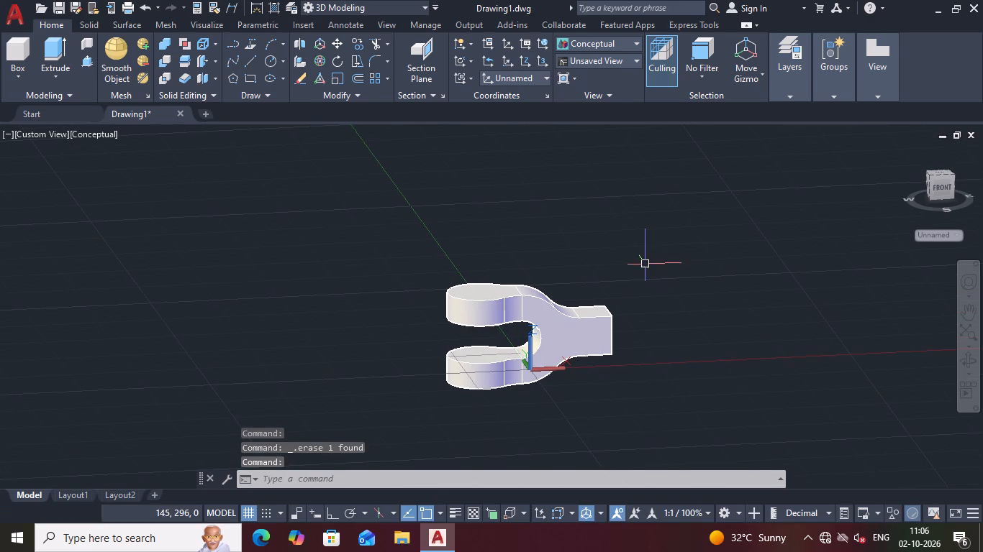
middle_click_drag(616, 241, 634, 172)
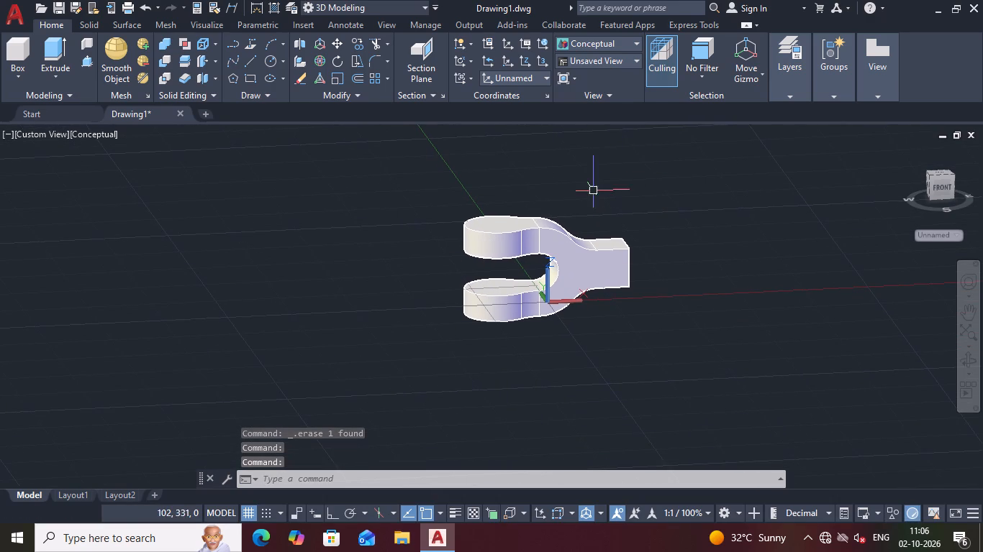
middle_click_drag(590, 195, 597, 287, "shift")
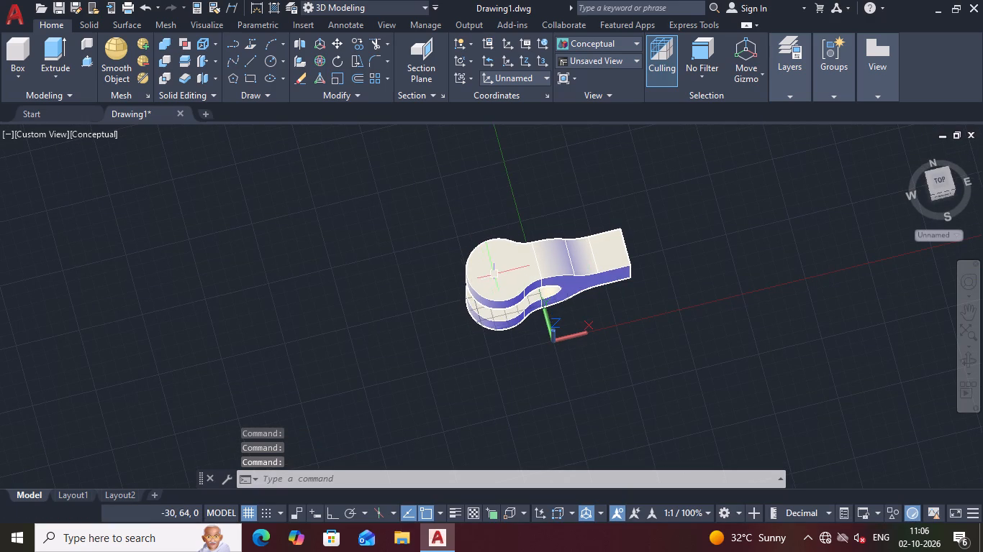
left_click(495, 275)
key("Escape")
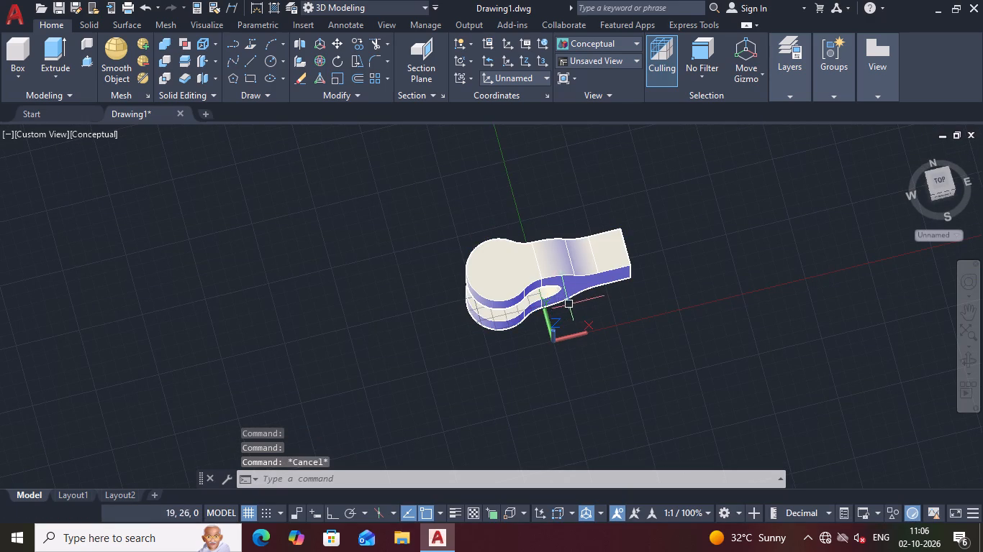
middle_click_drag(629, 318, 638, 289)
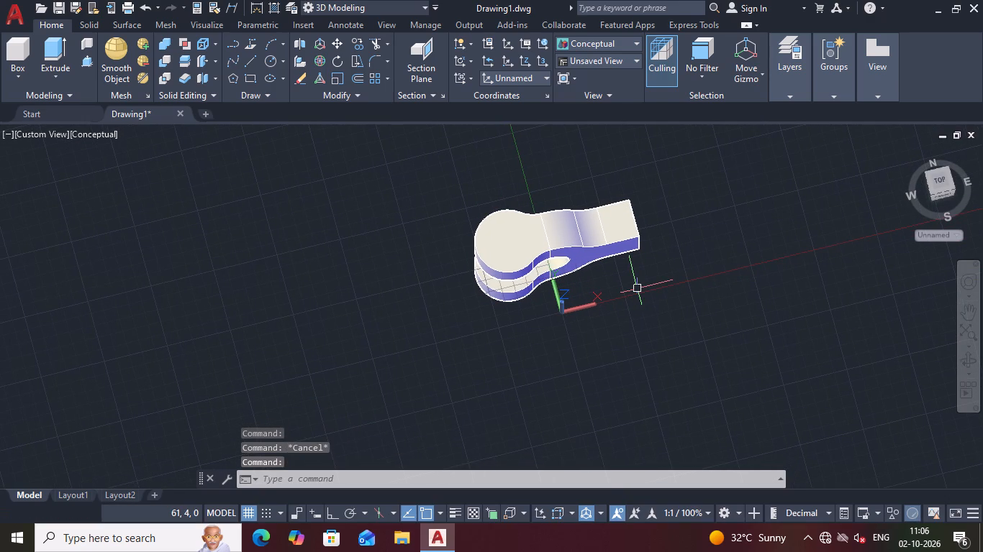
middle_click_drag(638, 290, 647, 114, "shift")
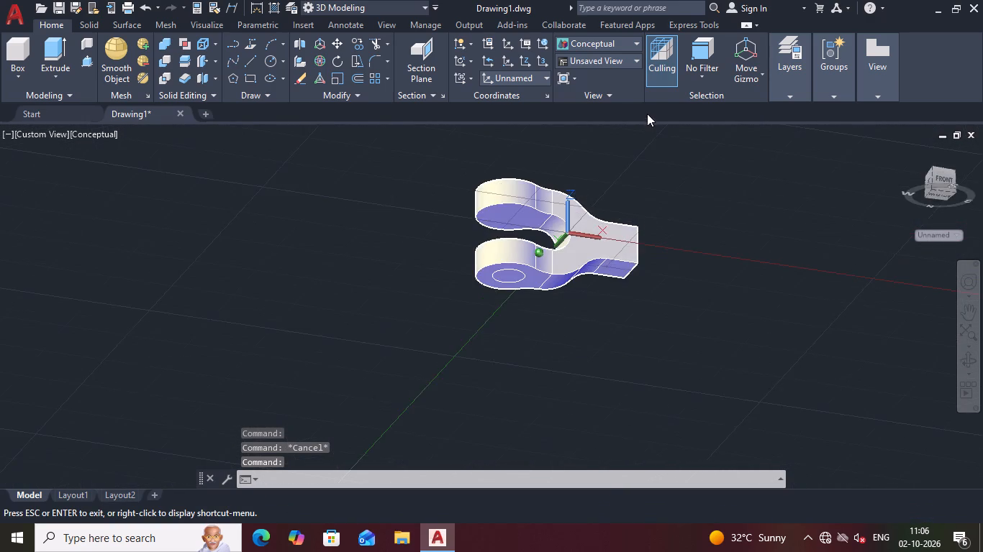
middle_click_drag(647, 114, 615, 41, "shift")
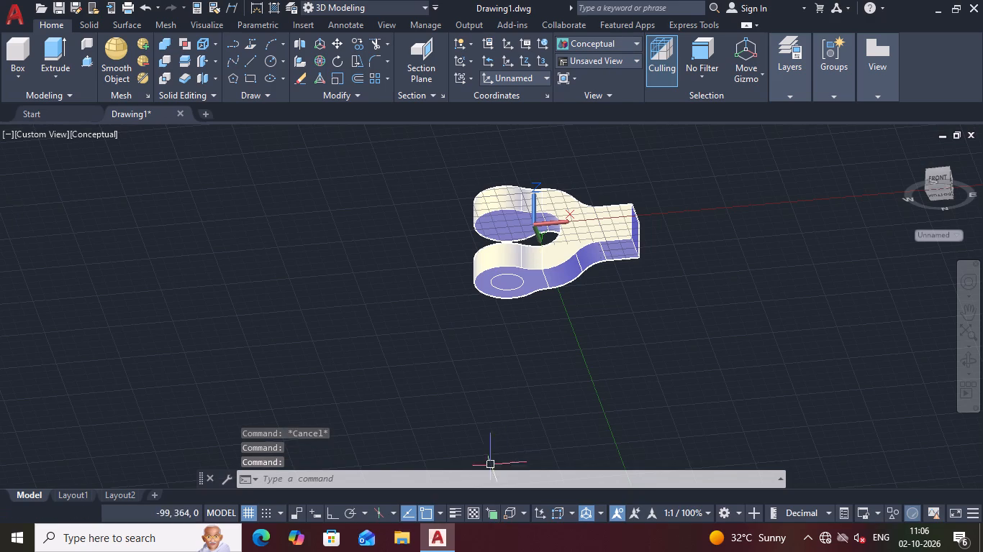
left_click(503, 281)
key("Escape")
key("Escape")
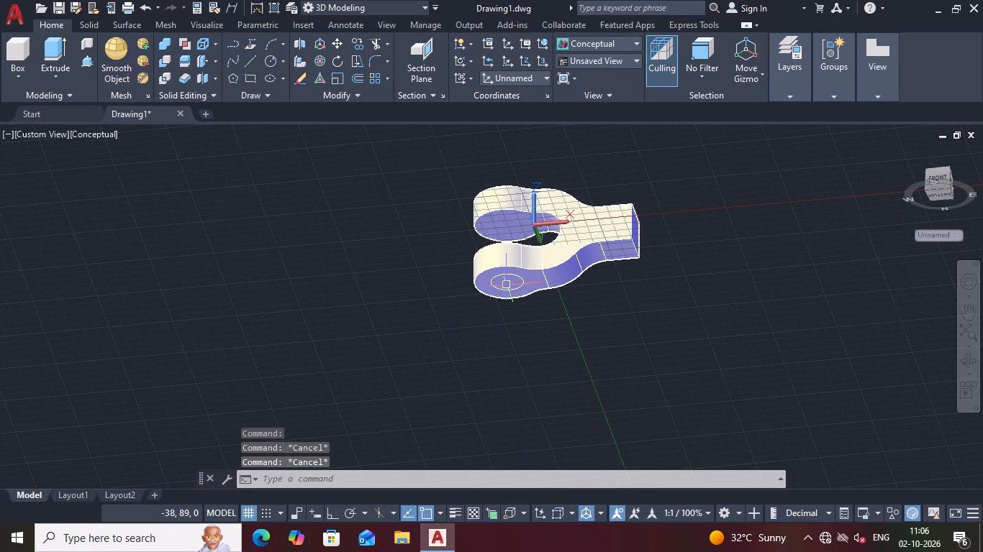
left_click(507, 285)
key("Escape")
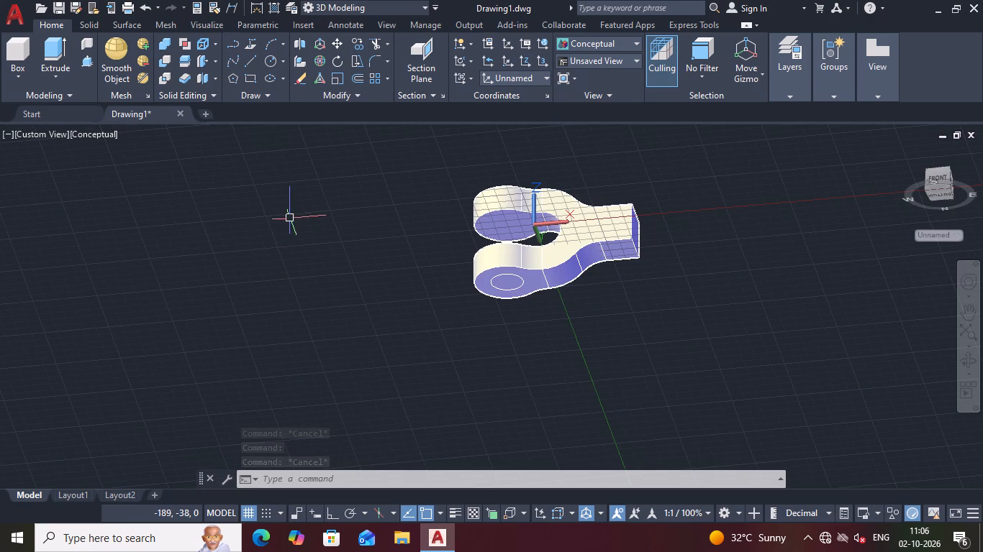
middle_click_drag(291, 218, 305, 262, "shift")
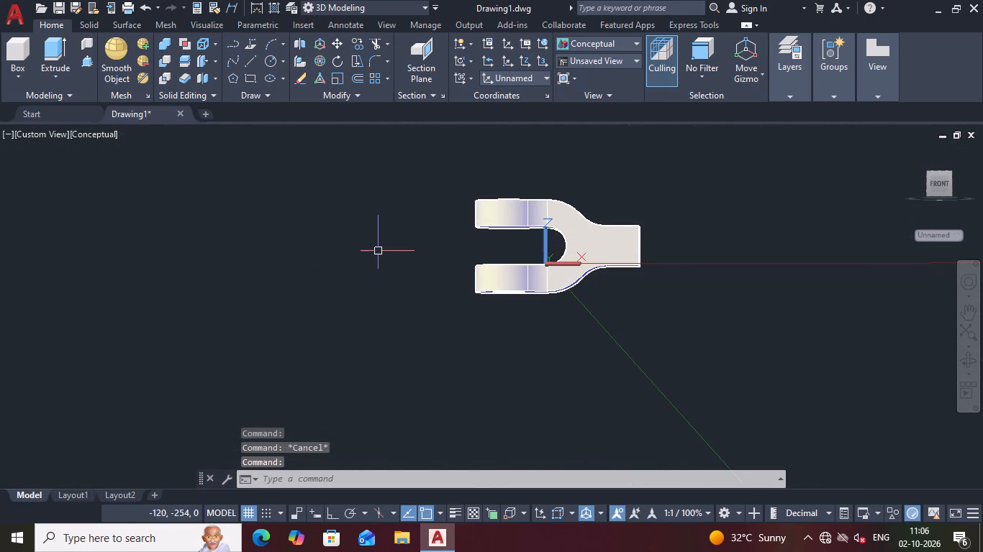
middle_click_drag(383, 236, 413, 305, "shift")
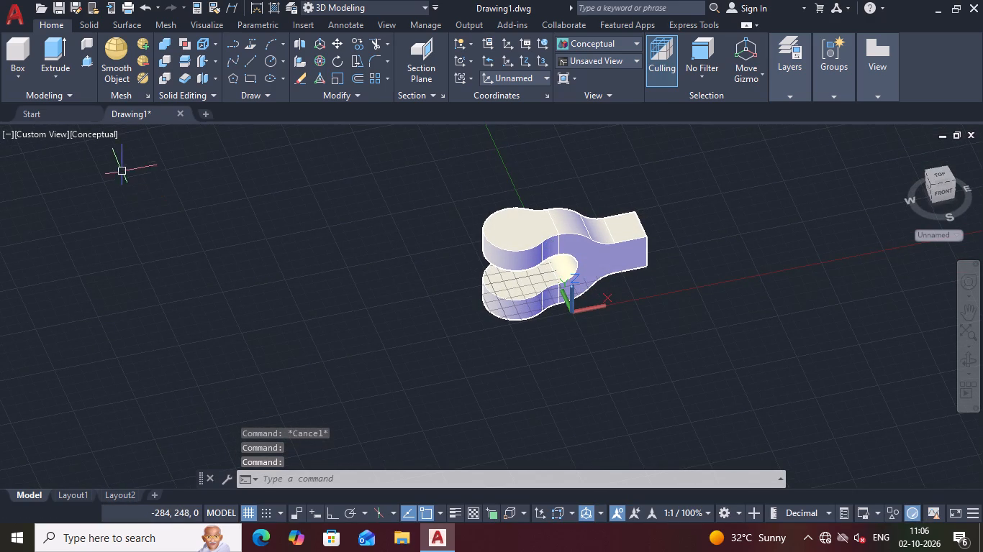
In 2D Wireframe style, Presspull the circle on the lower arm's underside up through both arms to the upper arm's top face.
left_click(102, 132)
left_click(144, 165)
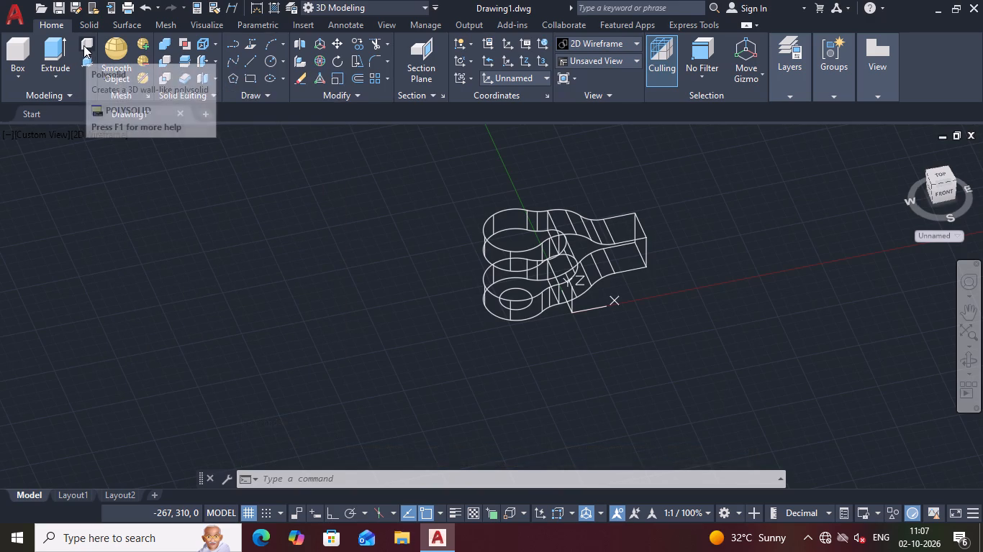
left_click(86, 64)
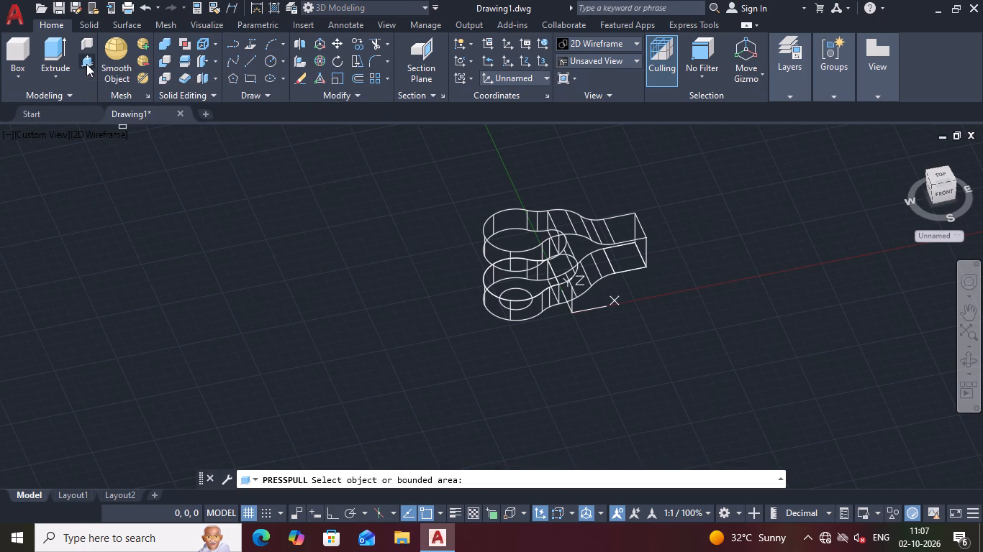
left_click(522, 308)
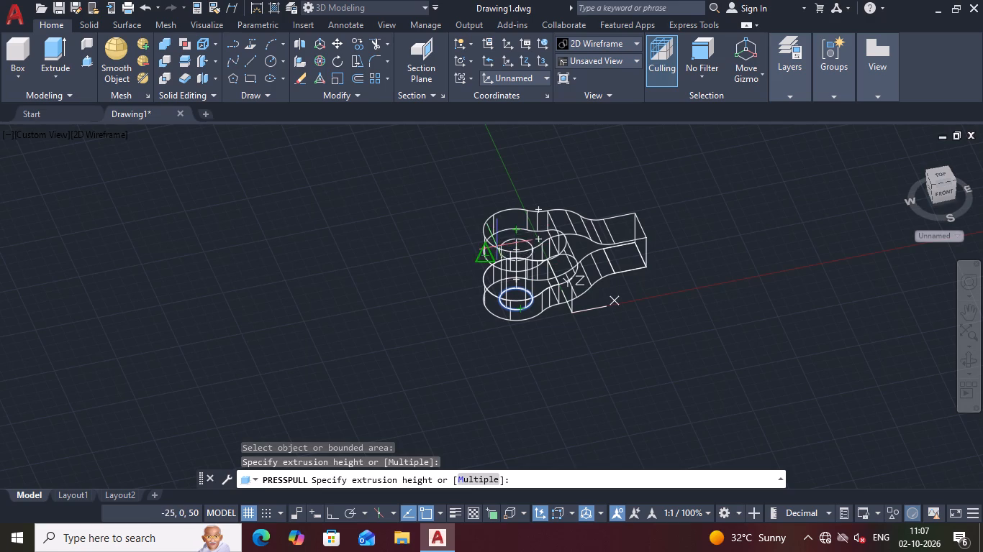
left_click(520, 236)
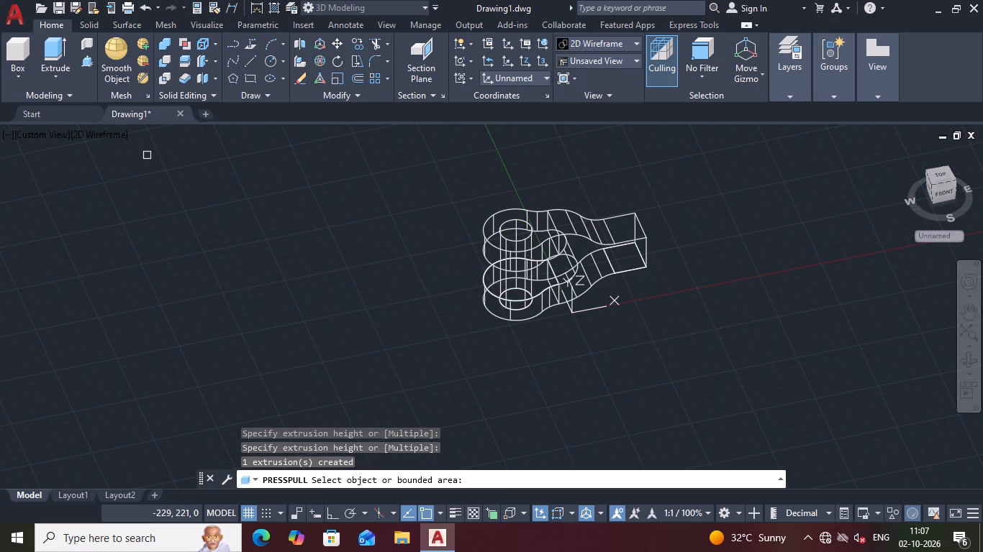
key("Return")
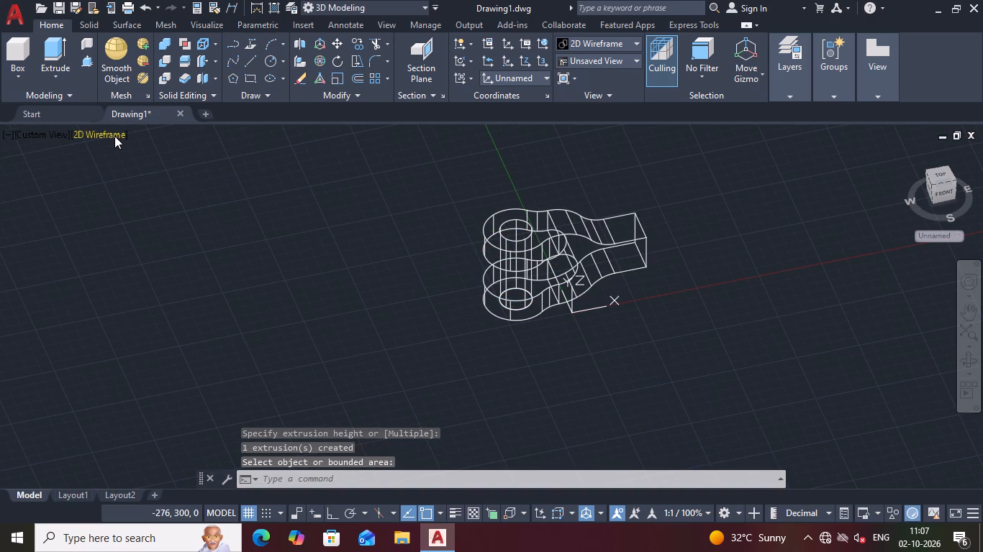
Set the visual style to Conceptual.
left_click(114, 136)
left_click(142, 183)
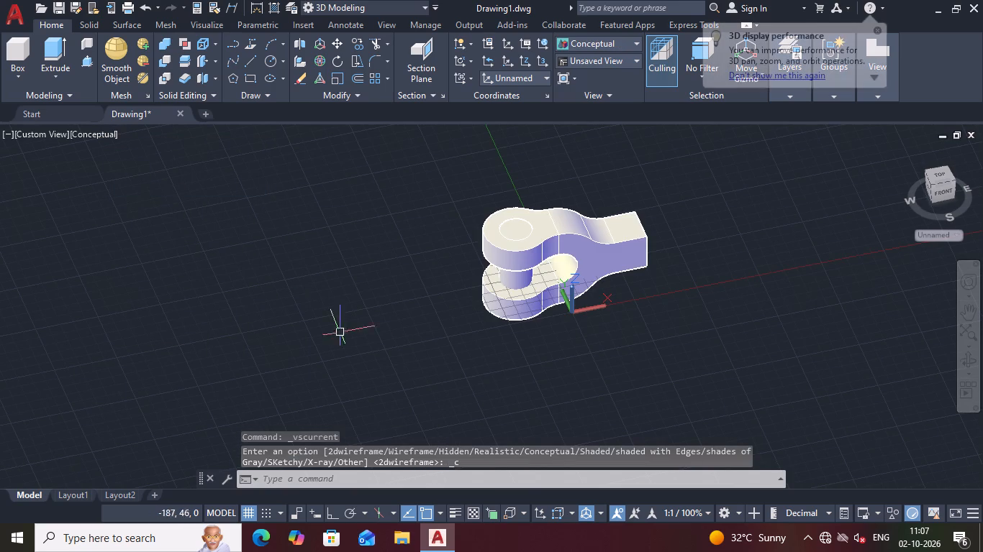
Examine the fork and the new cylinder through its arms from several orbited angles and in the Top view.
middle_click_drag(538, 398, 522, 374)
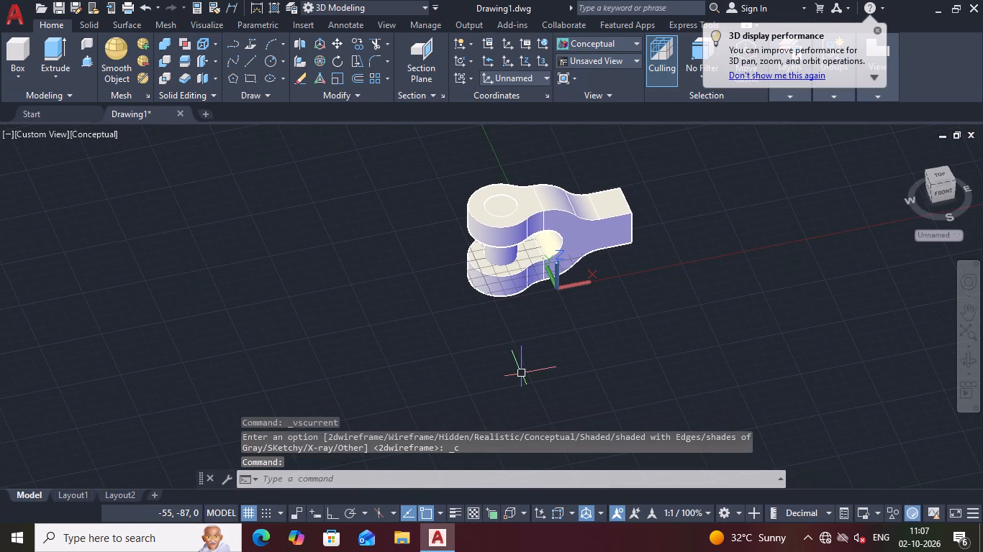
middle_click_drag(531, 369, 631, 300, "shift")
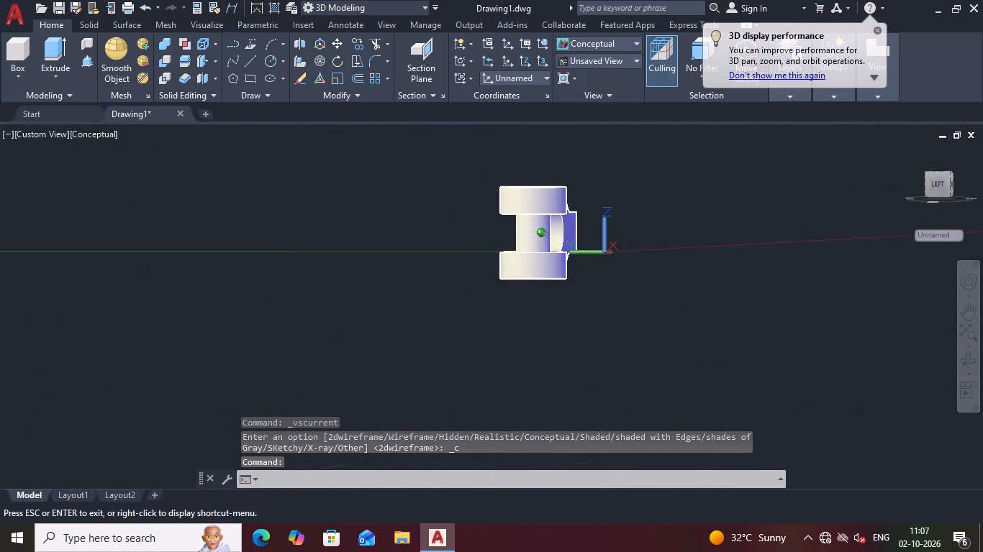
middle_click_drag(631, 300, 495, 335, "shift")
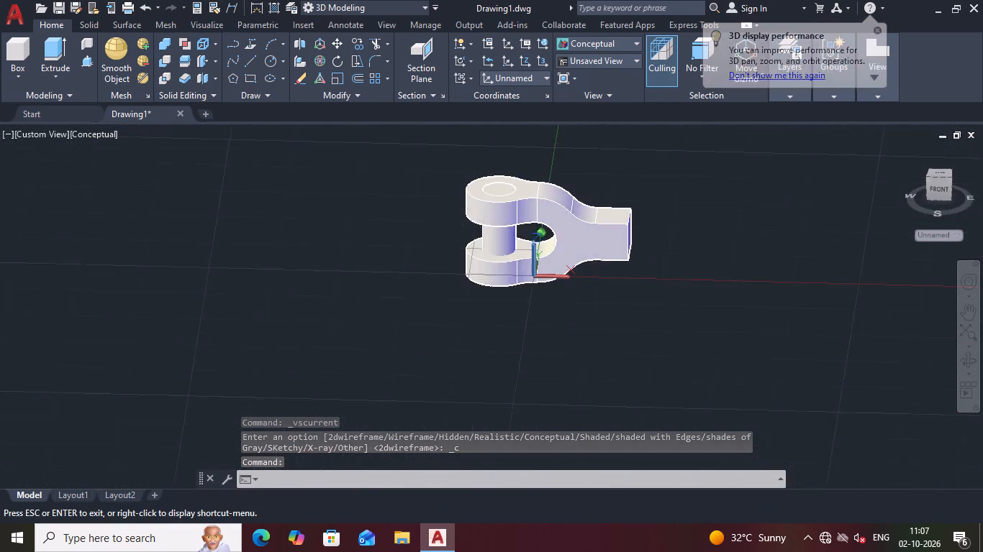
middle_click_drag(495, 335, 513, 303, "shift")
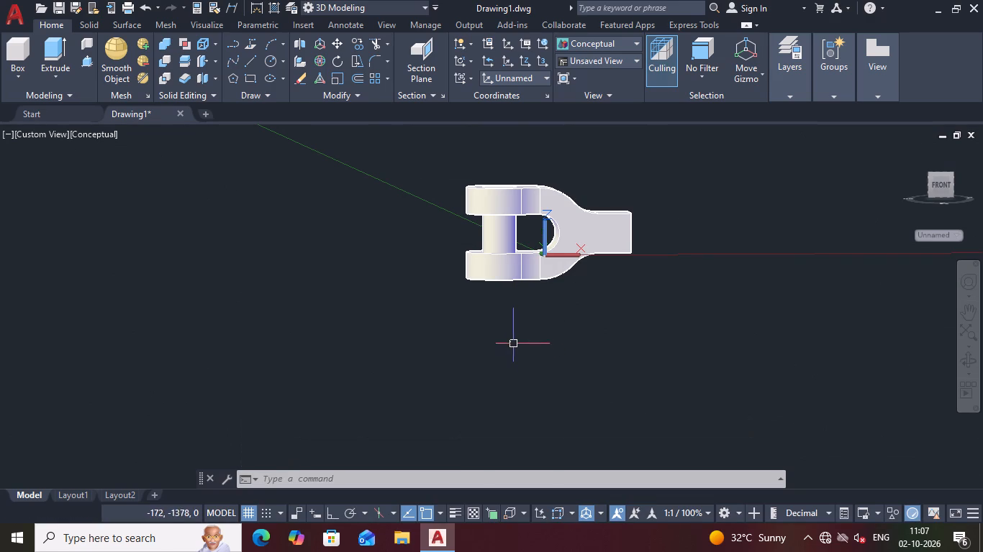
middle_click_drag(514, 344, 540, 435, "shift")
middle_click_drag(495, 335, 543, 298)
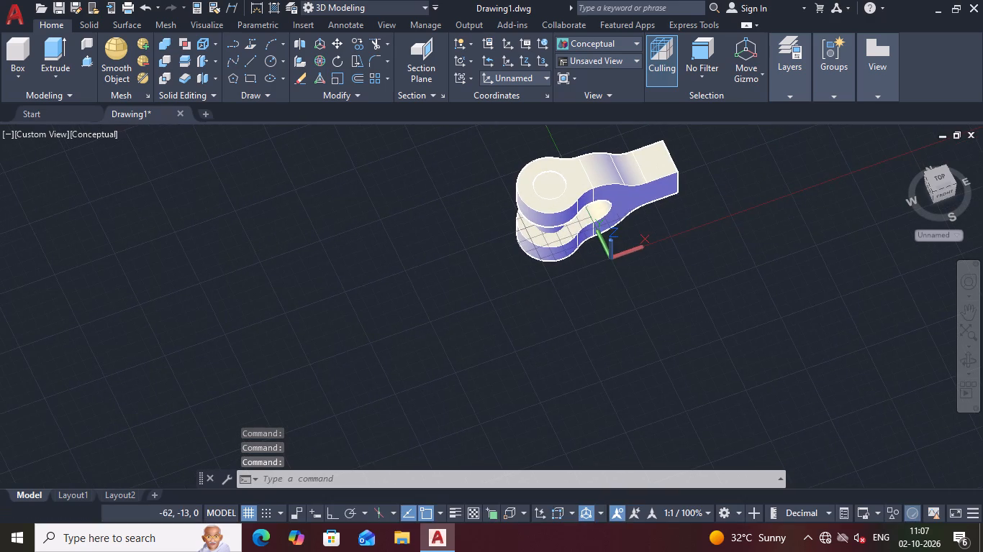
middle_click_drag(633, 300, 556, 339)
middle_click_drag(490, 328, 491, 298, "shift")
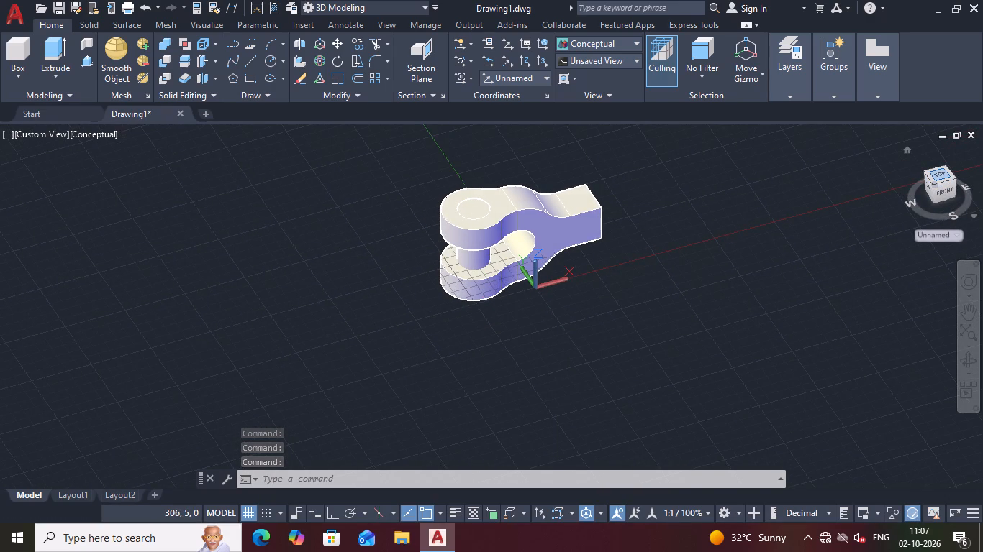
left_click(943, 181)
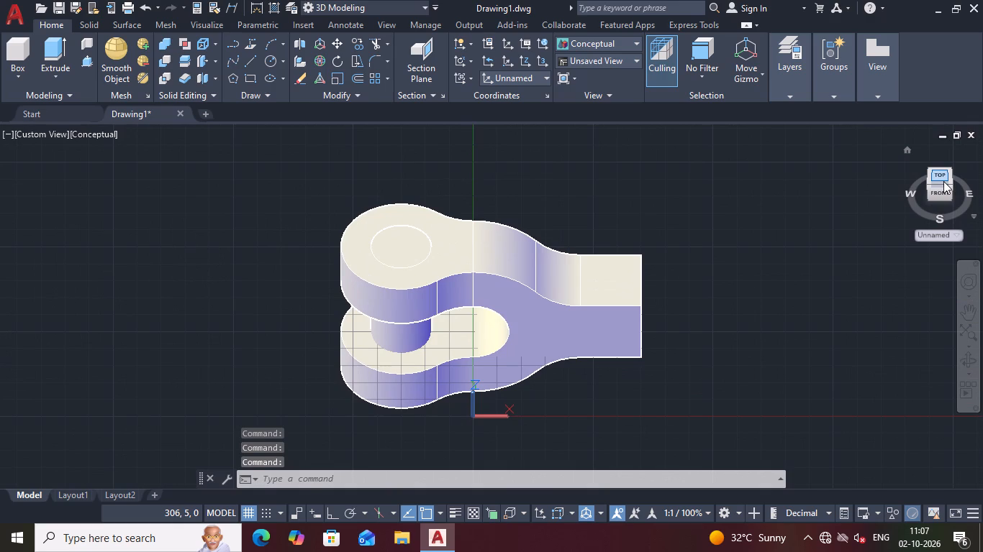
left_click(938, 182)
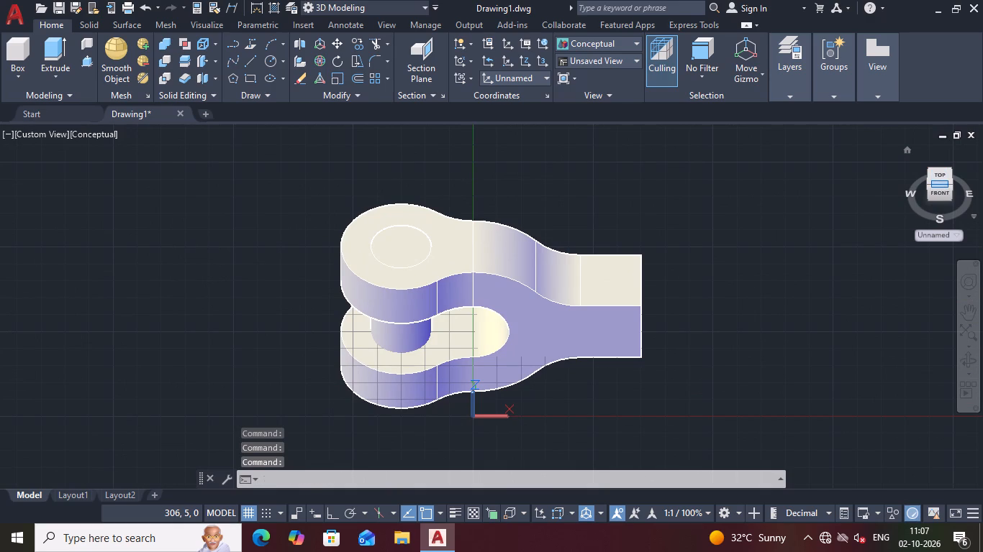
left_click(938, 177)
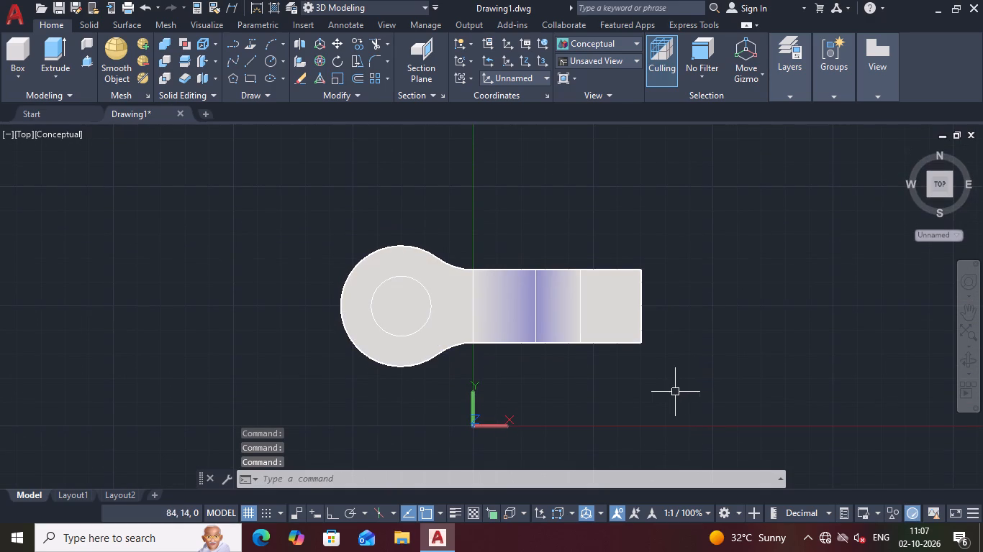
middle_click_drag(633, 410, 662, 279)
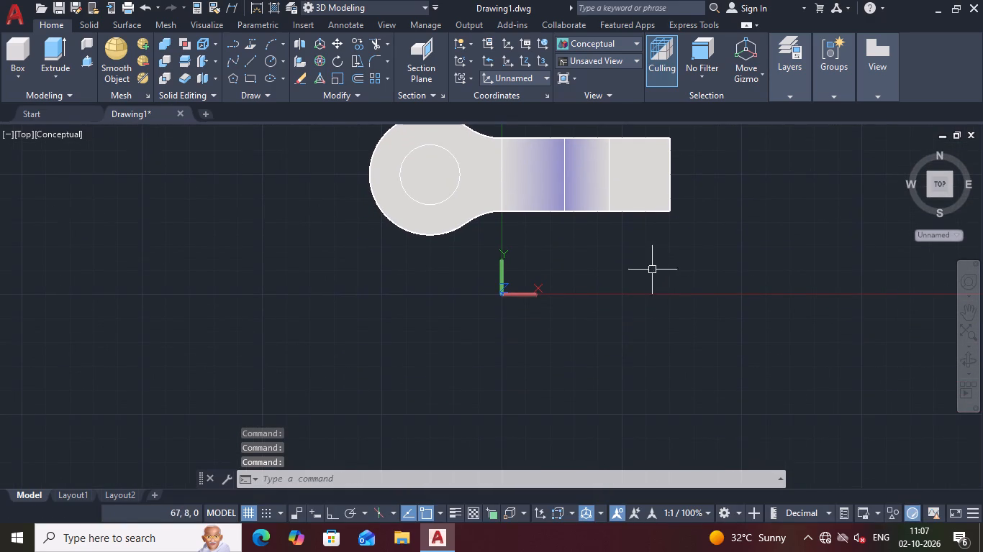
Presspull the circular area on the upper arm's top face down through both arms, past the lower arm.
middle_click_drag(629, 257, 684, 313)
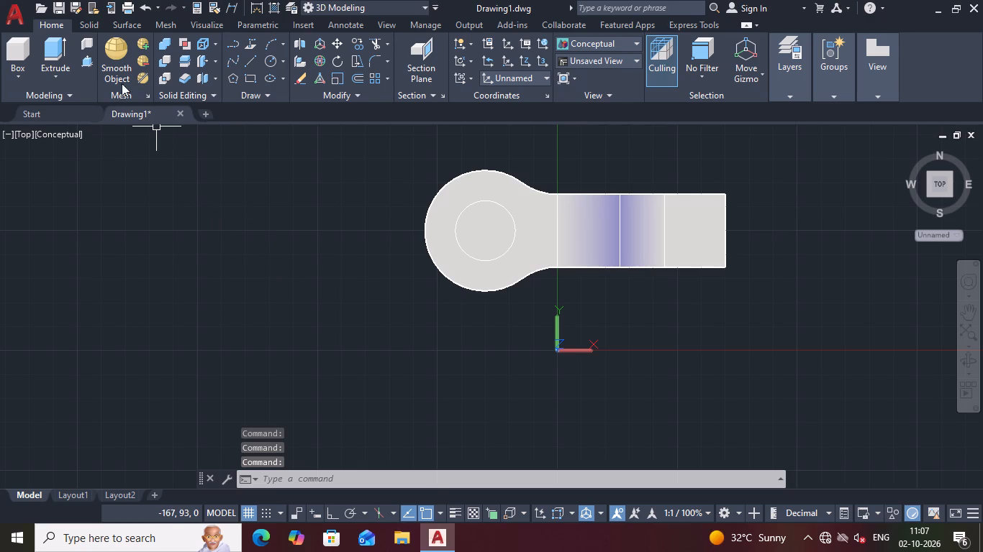
left_click(87, 59)
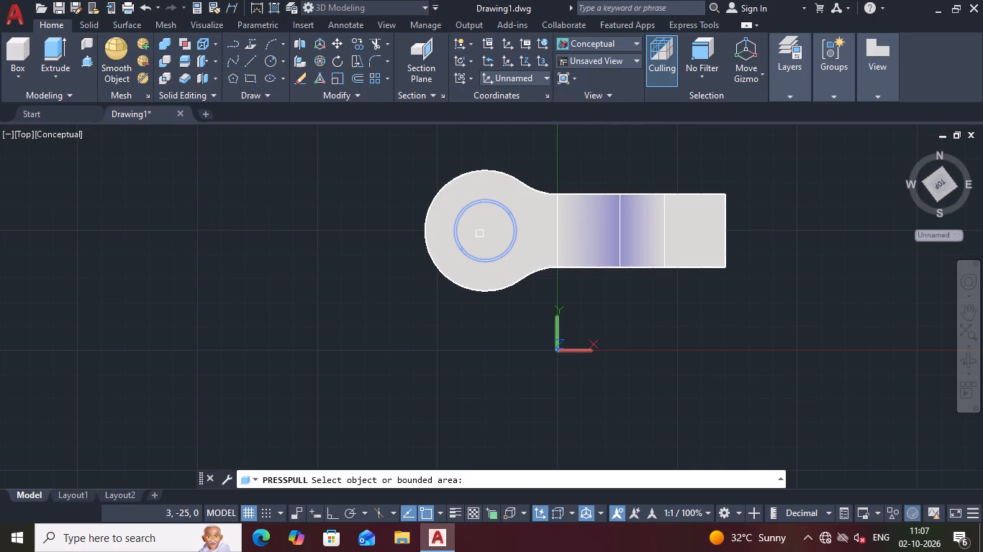
left_click(480, 234)
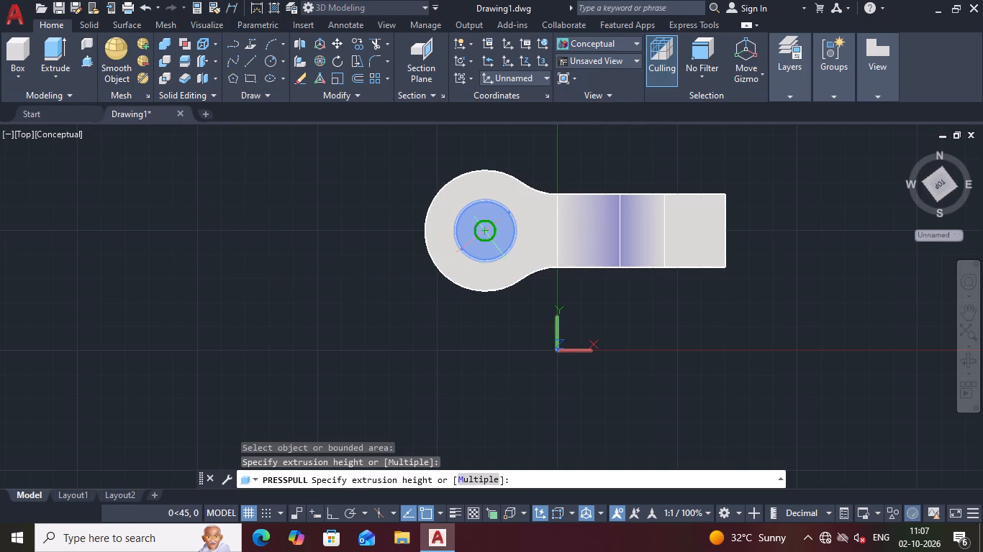
middle_click_drag(482, 231, 522, 236, "shift")
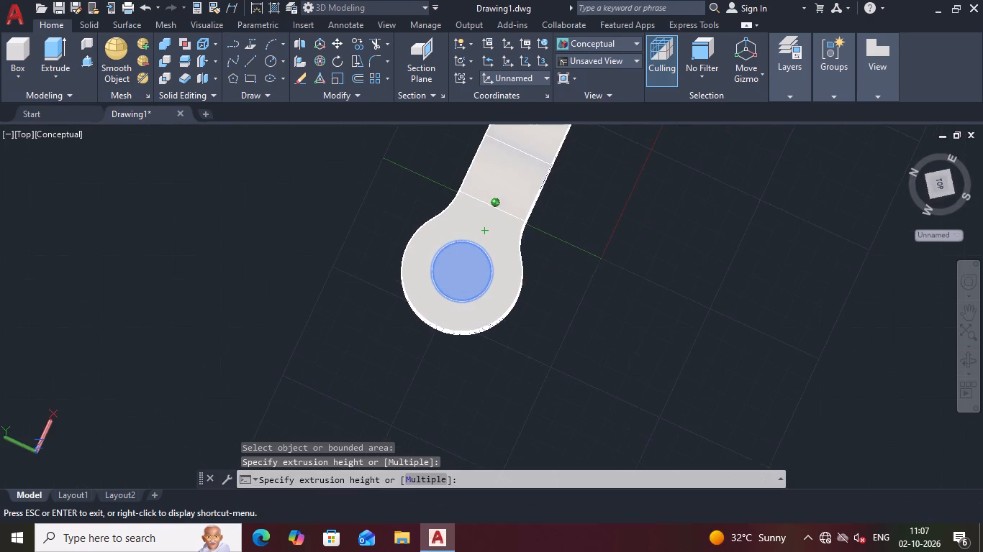
middle_click_drag(522, 236, 468, 107, "shift")
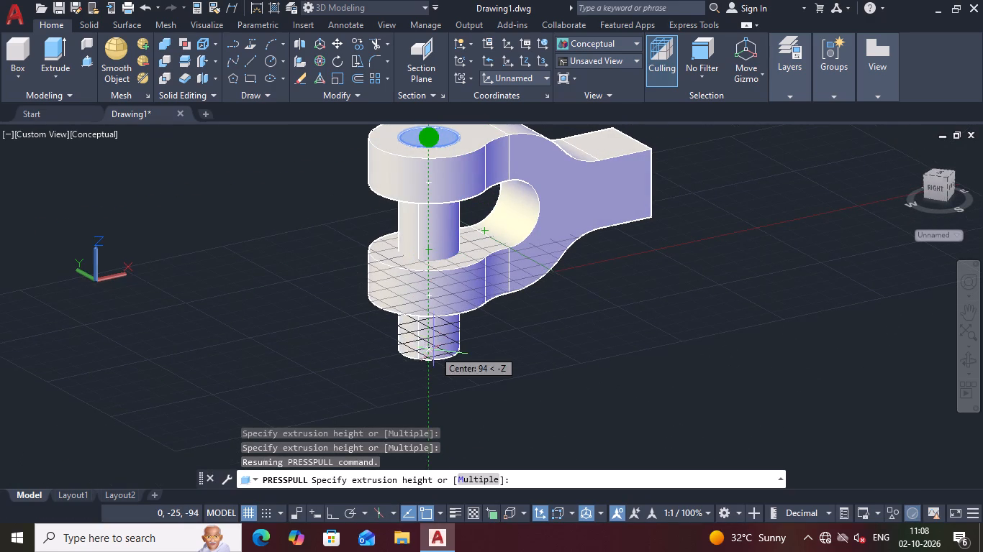
left_click(434, 350)
key("Escape")
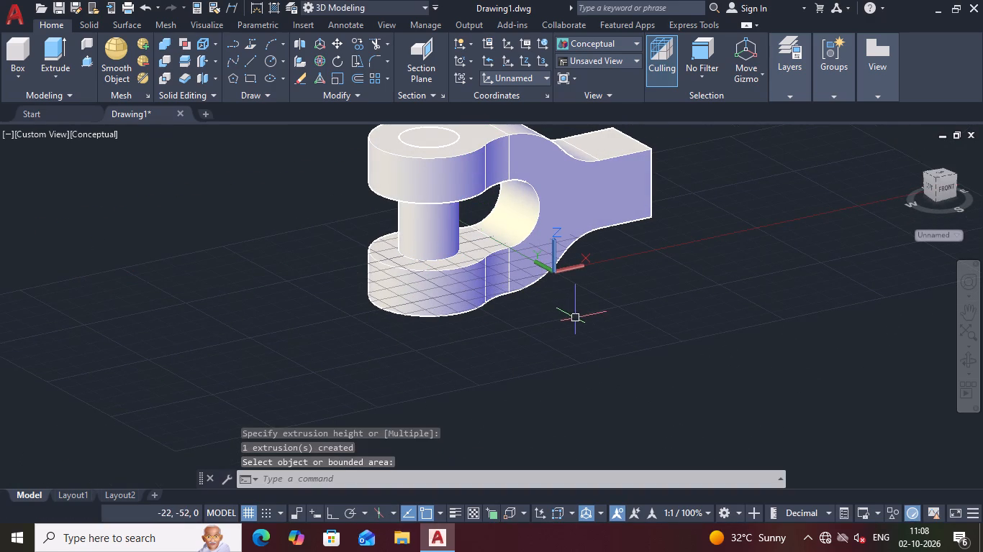
In the Top view, draw two concentric circles of radius 12.5 and 25 mm in the empty space below the fork.
left_click(947, 173)
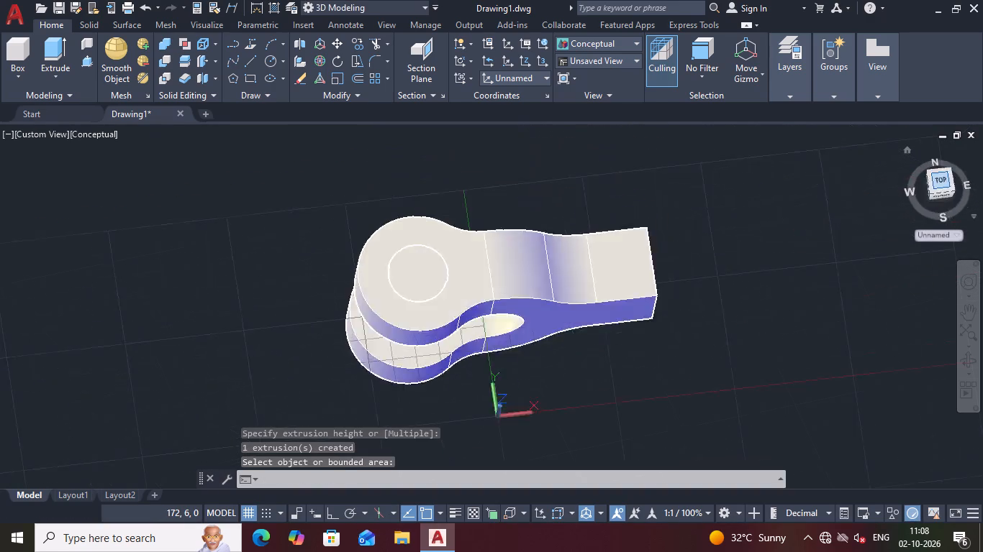
middle_click_drag(696, 367, 725, 303)
scroll(725, 303, "down", 1)
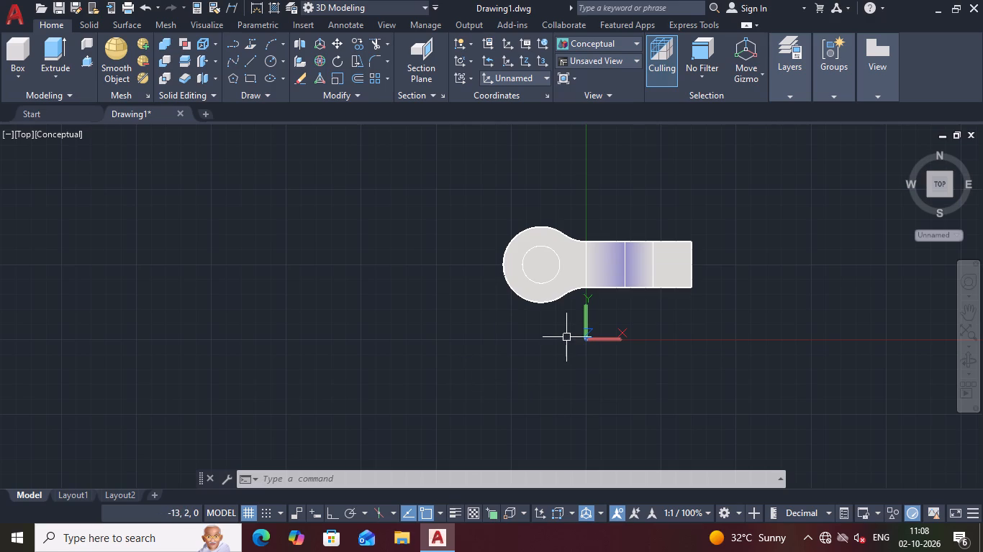
middle_click_drag(585, 406, 512, 383)
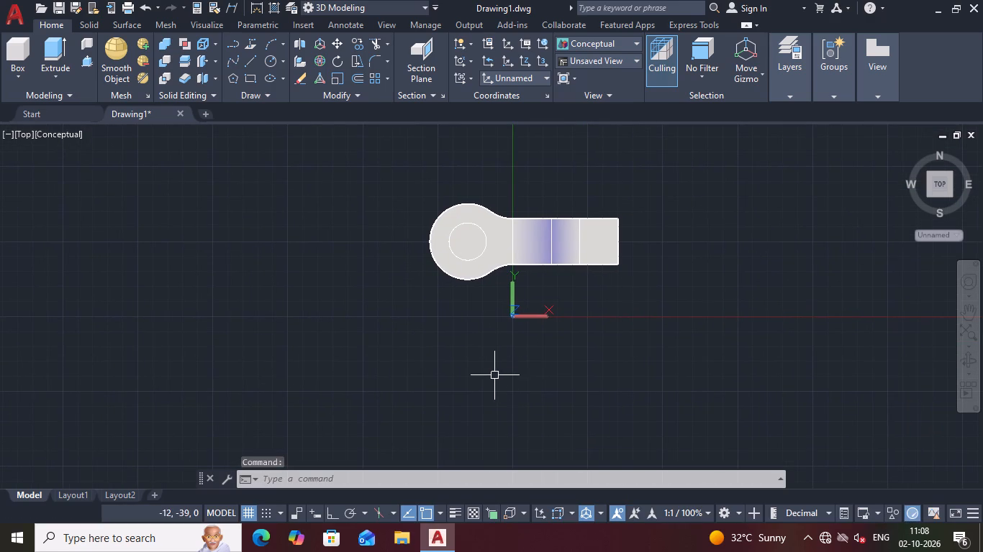
left_click(271, 59)
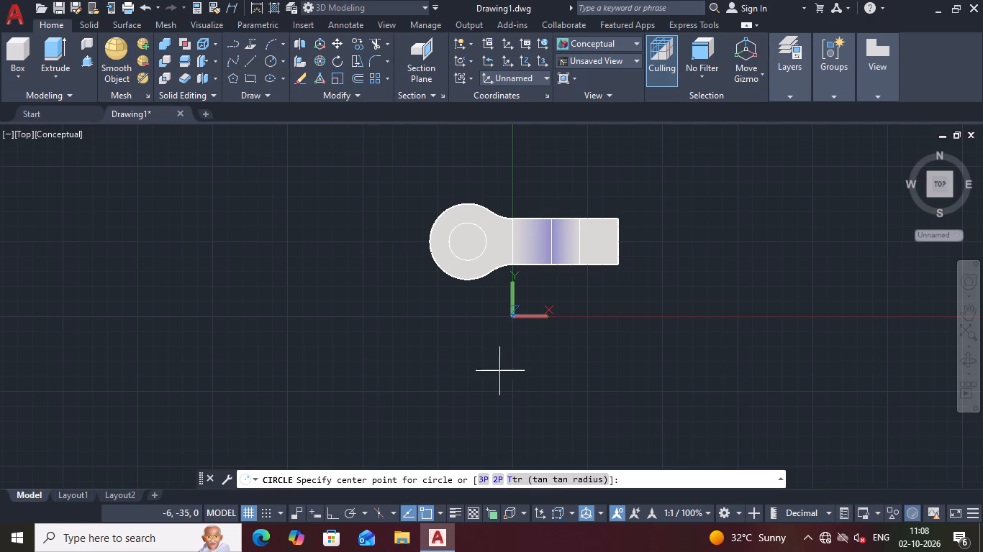
middle_click_drag(461, 385, 409, 322)
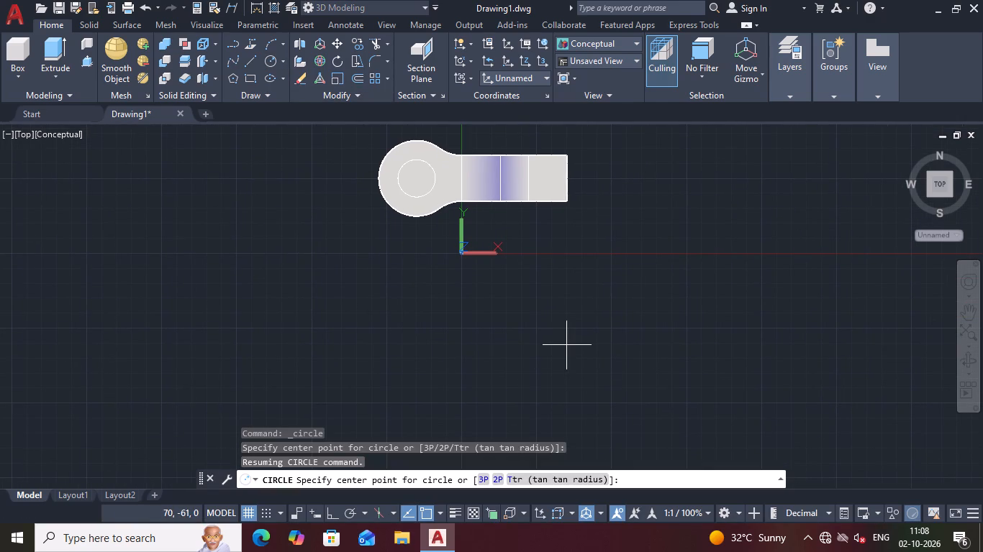
left_click(572, 356)
type("12.5")
key("Return")
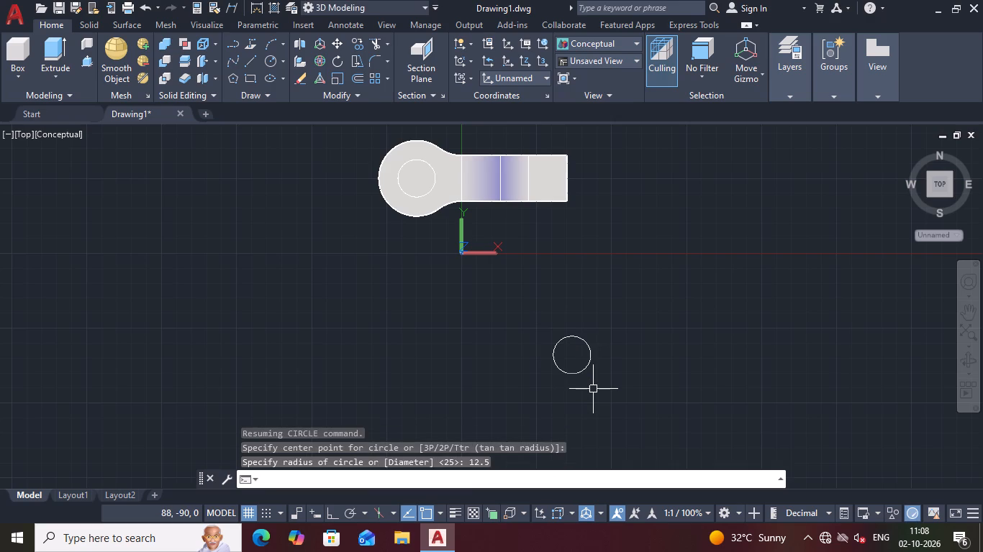
key("space")
left_click(566, 356)
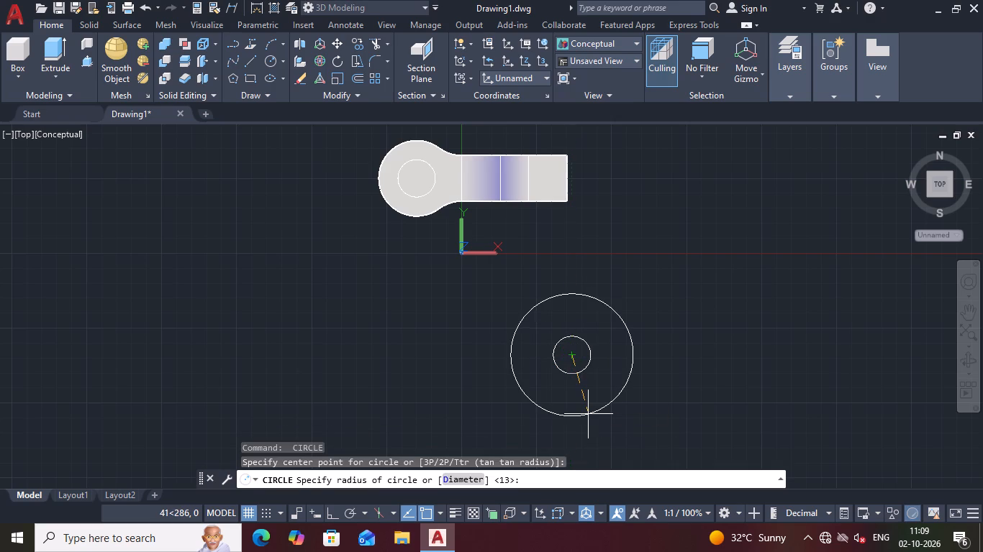
type("25")
key("Return")
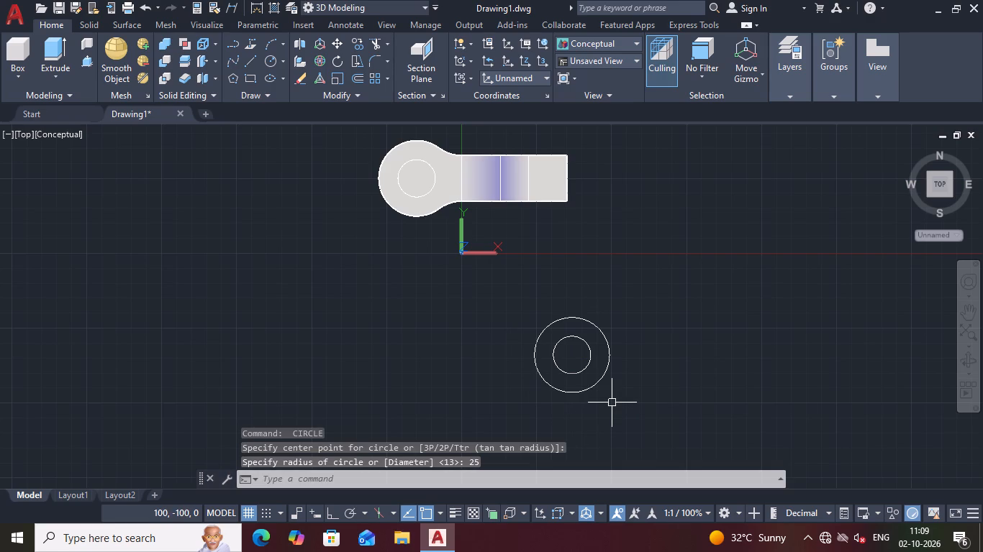
With Ortho on, draw a horizontal line about 220 mm long and a vertical line, both through the centre of the new circles.
scroll(612, 400, "up", 1)
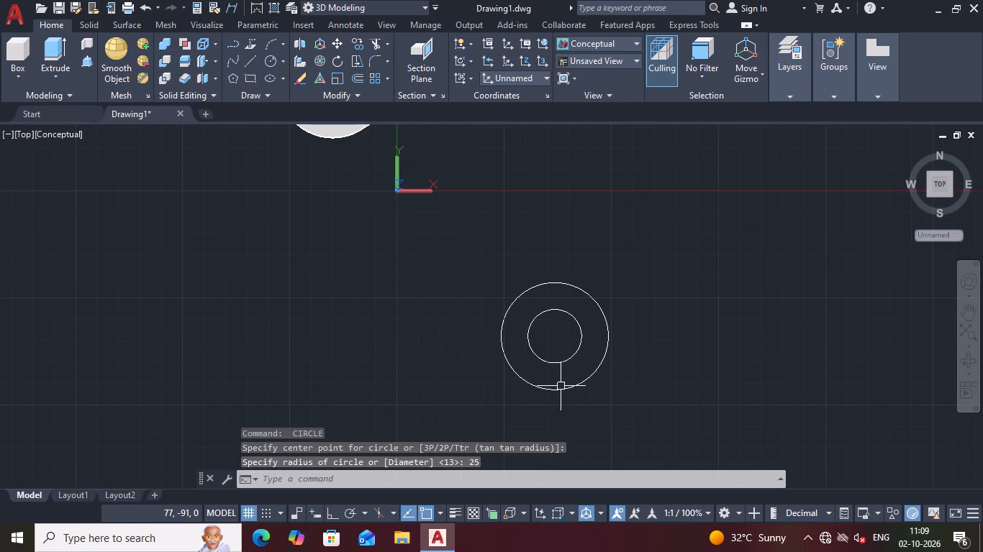
key("l")
key("Return")
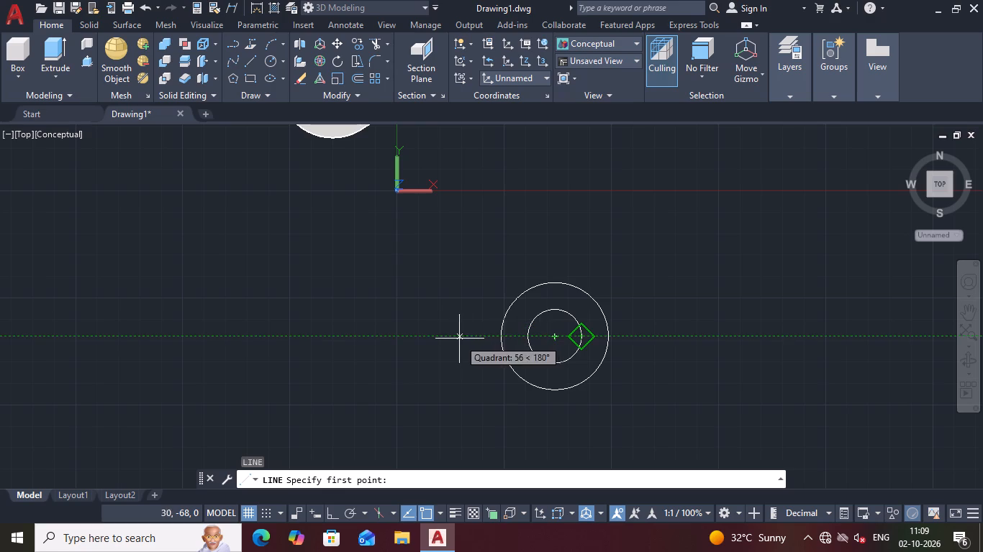
left_click(442, 338)
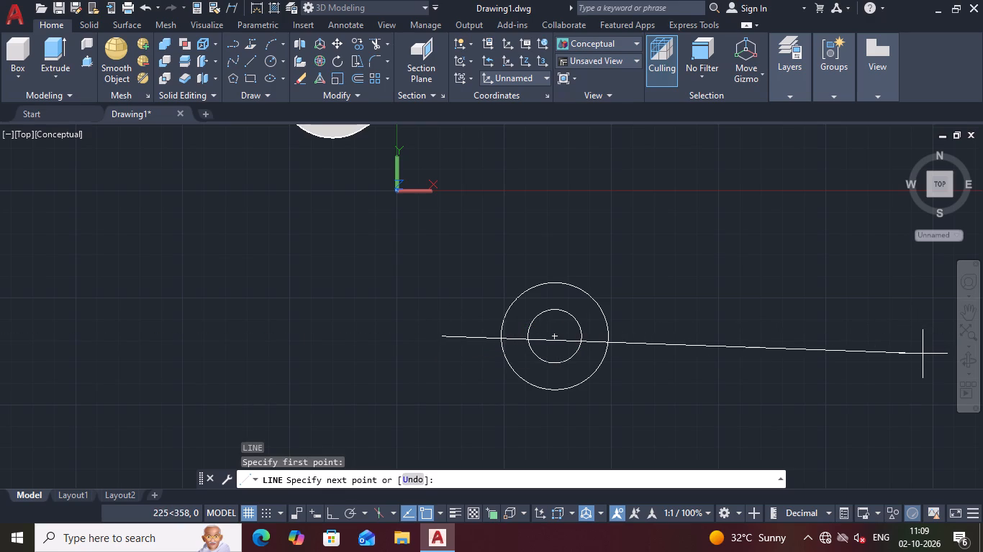
key("F8")
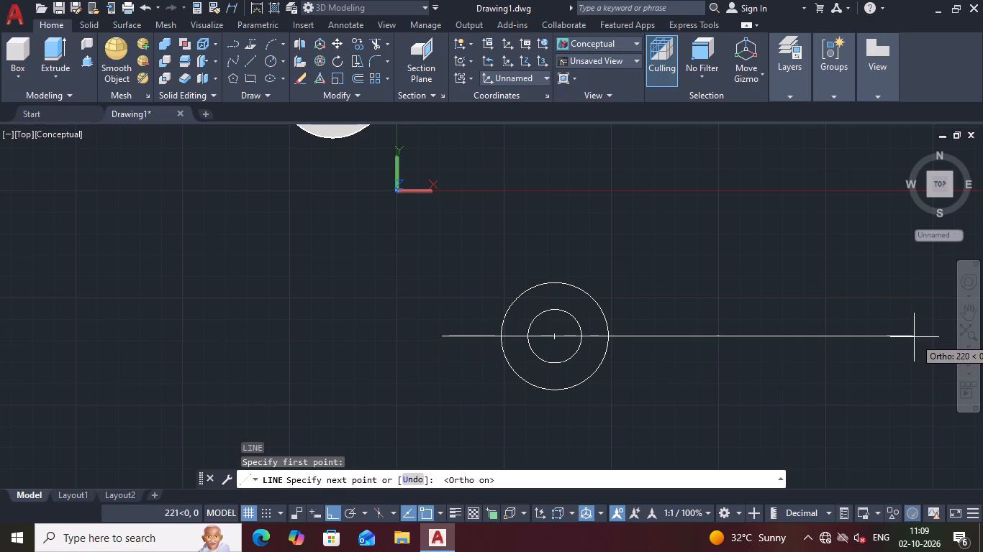
left_click(915, 338)
key("space")
key("space")
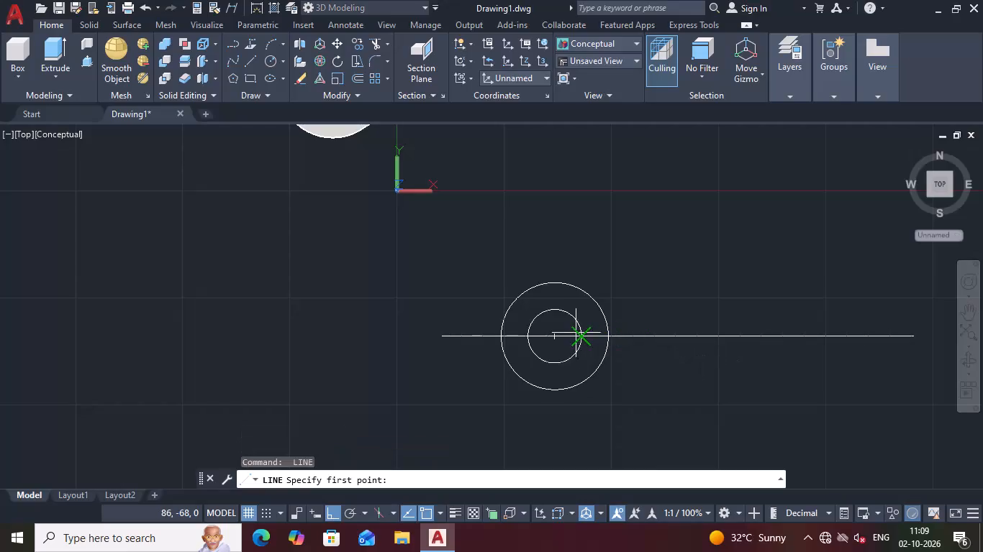
left_click(558, 242)
left_click(561, 444)
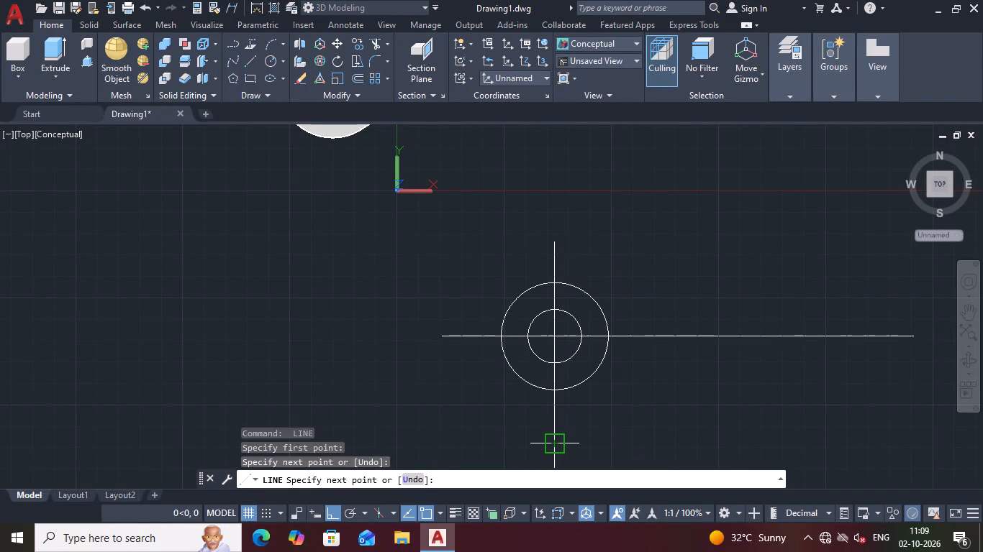
key("space")
Copy the horizontal centre line 15 mm above and 15 mm below itself.
left_click(688, 366)
left_click(669, 313)
right_click(669, 313)
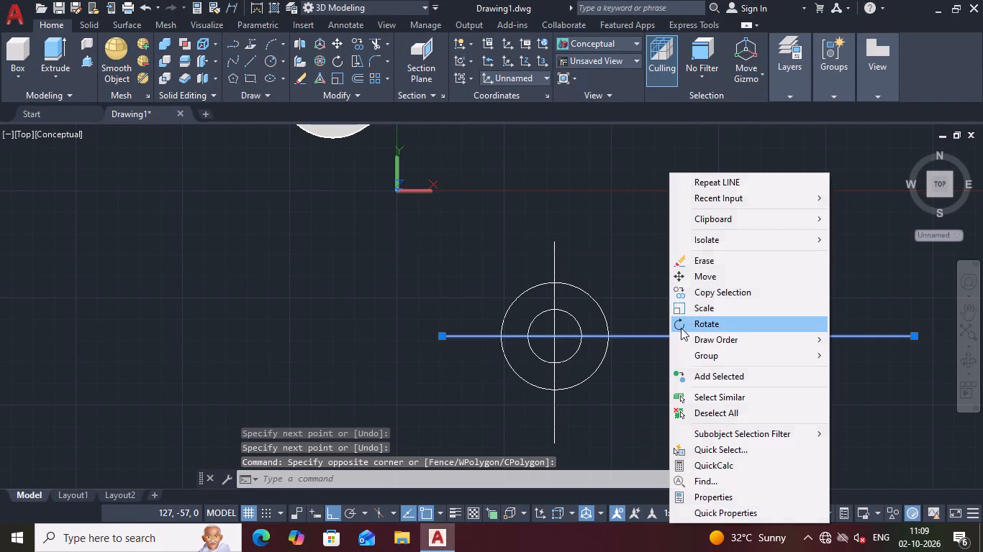
left_click(697, 298)
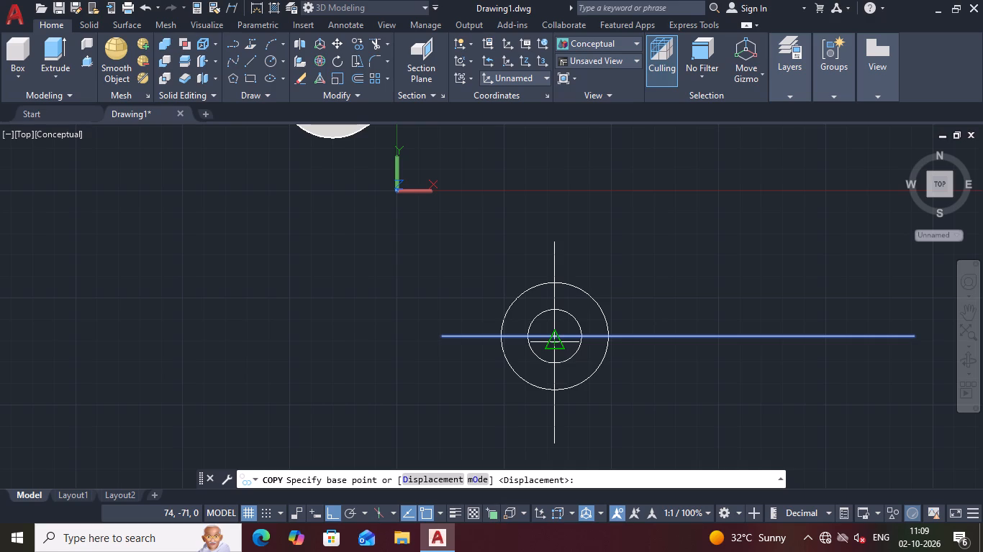
left_click(556, 331)
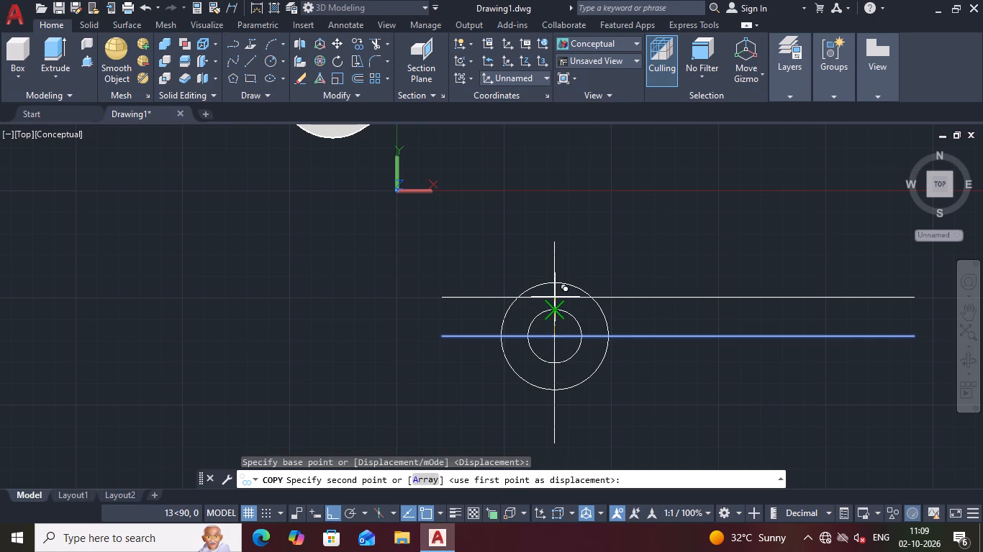
type("15")
key("Return")
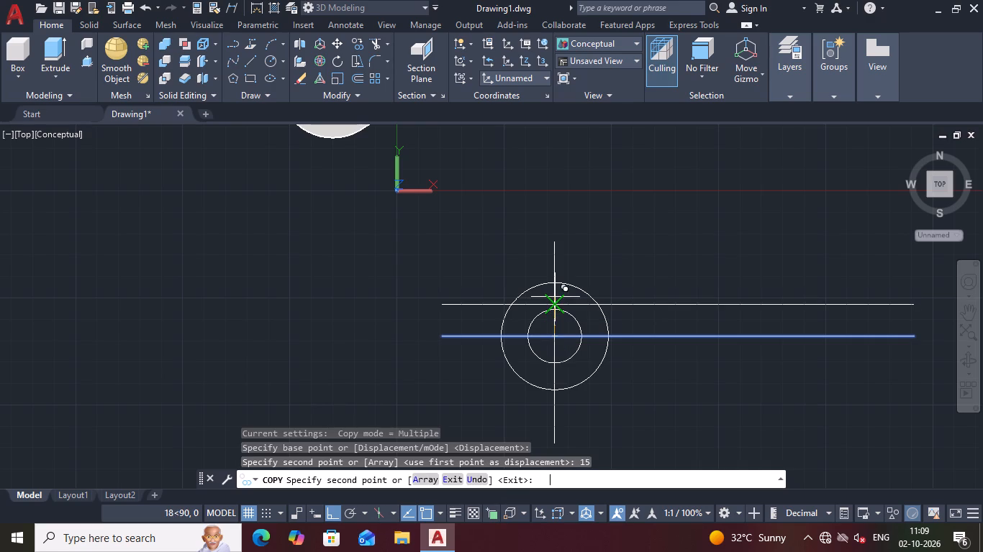
type("15")
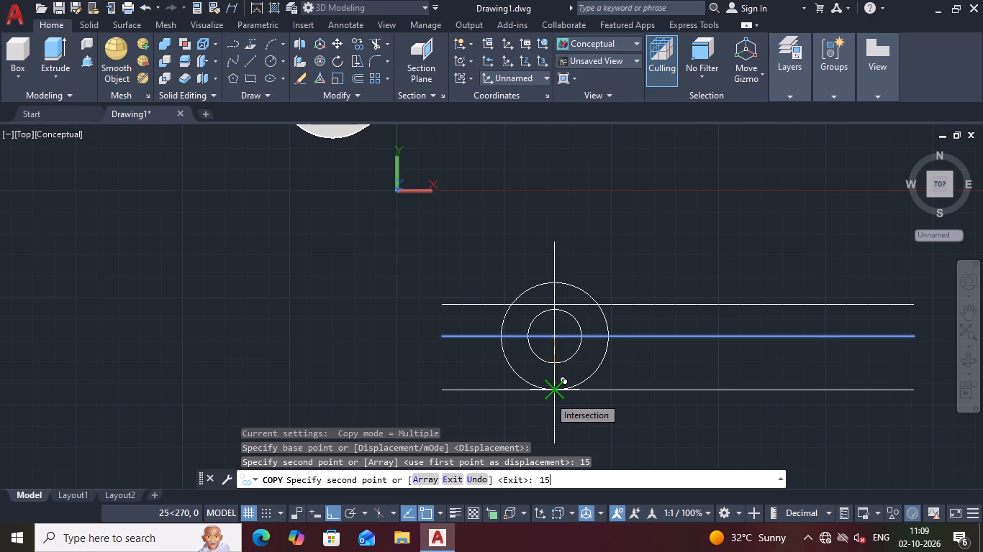
key("Return")
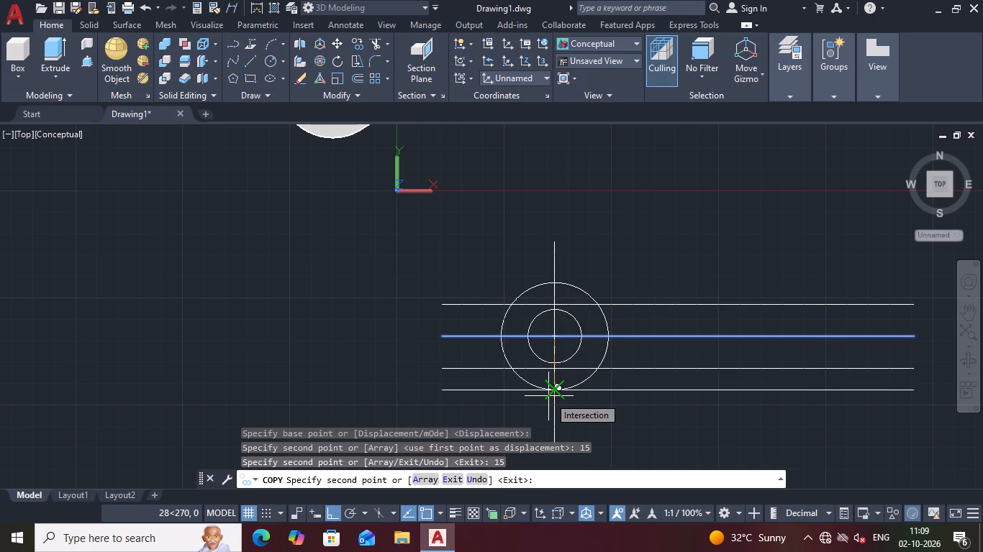
key("space")
Copy the vertical centre line 80 mm to the right of the circles' centre.
left_click(569, 257)
left_click(538, 265)
right_click(538, 265)
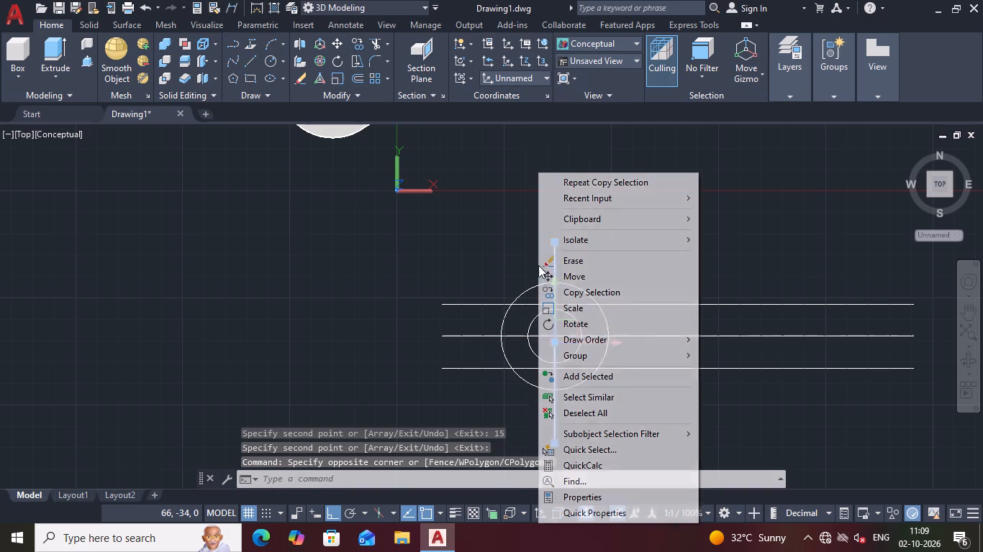
left_click(560, 288)
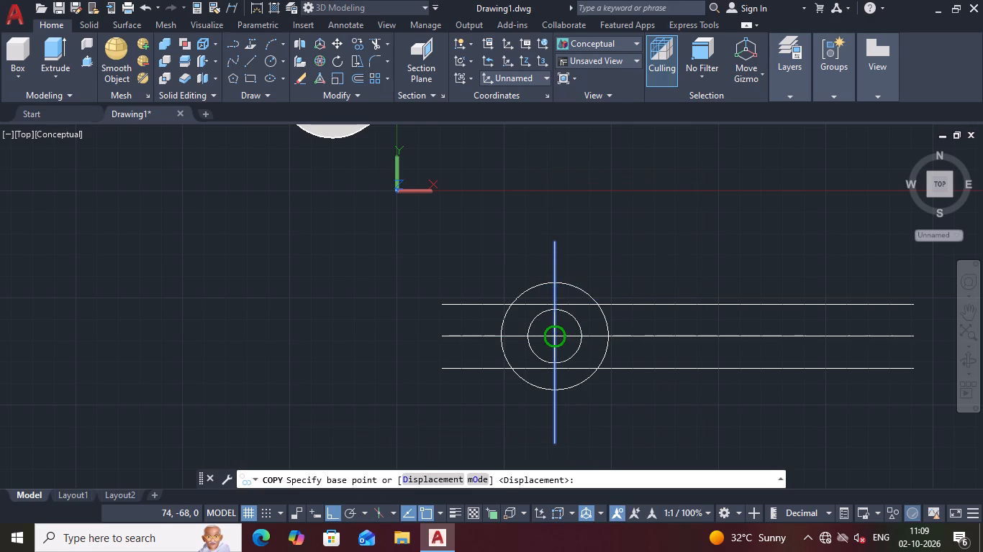
left_click(551, 330)
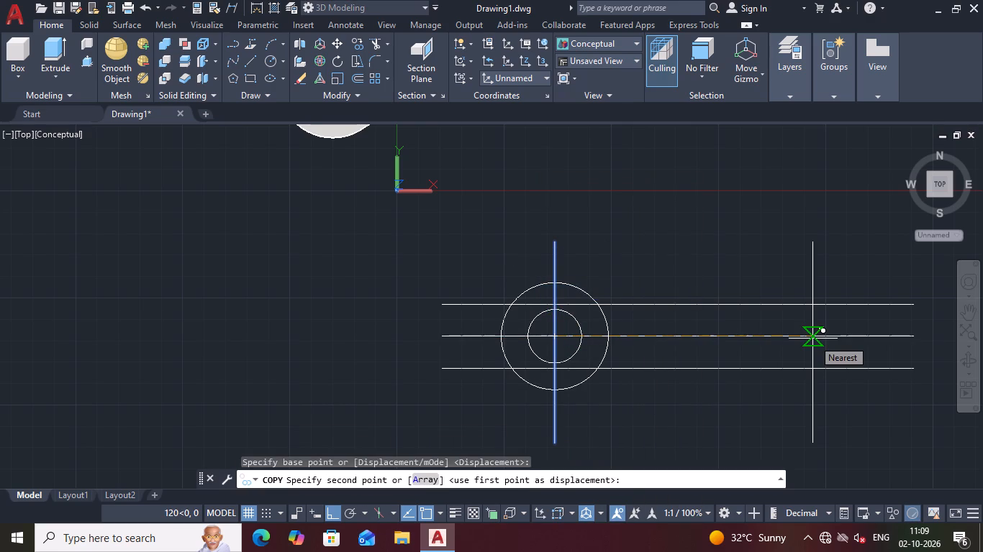
type("80")
key("Return")
key("space")
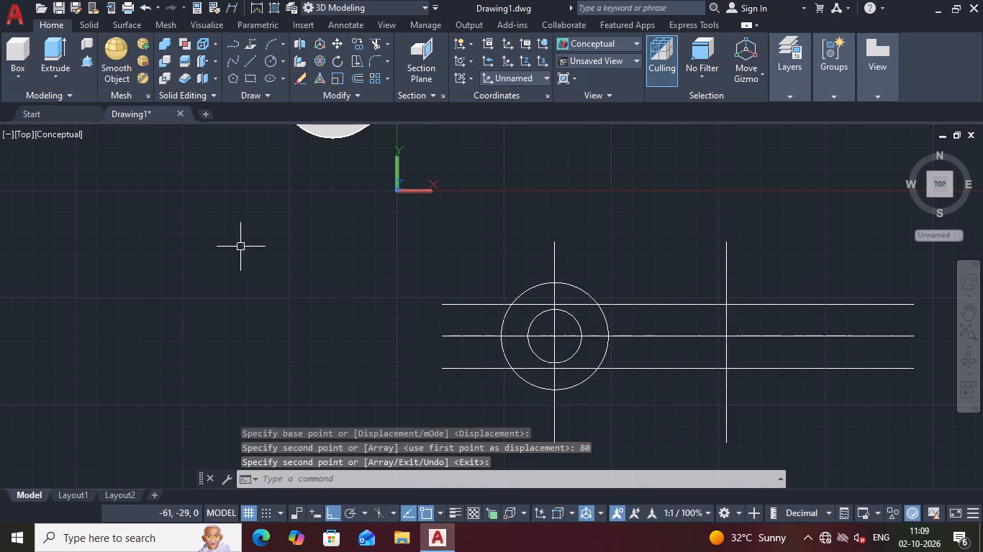
Trim the horizontal lines outside the outer circle and past the 80 mm vertical, and the verticals below the lowest line.
left_click(368, 40)
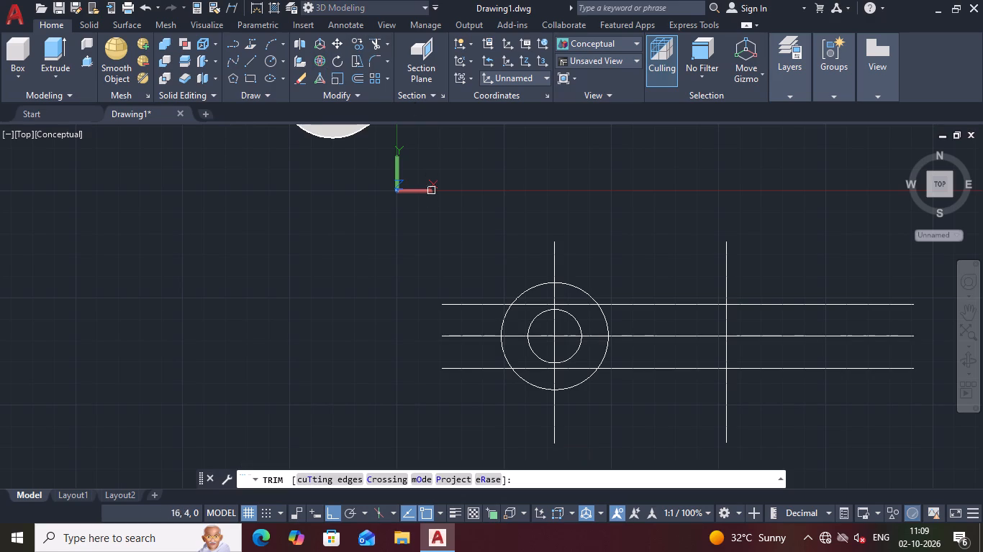
left_click(461, 276)
left_click(461, 380)
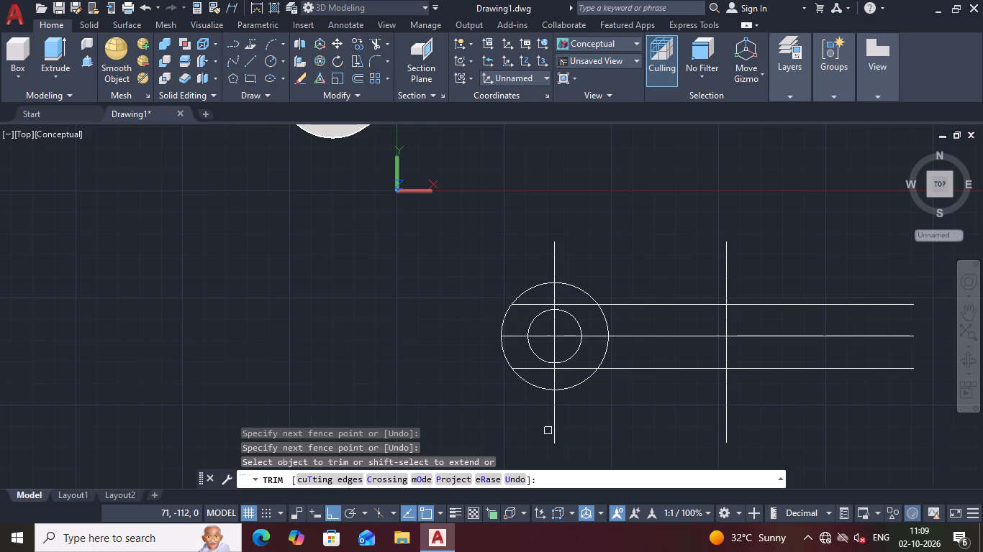
left_click(531, 424)
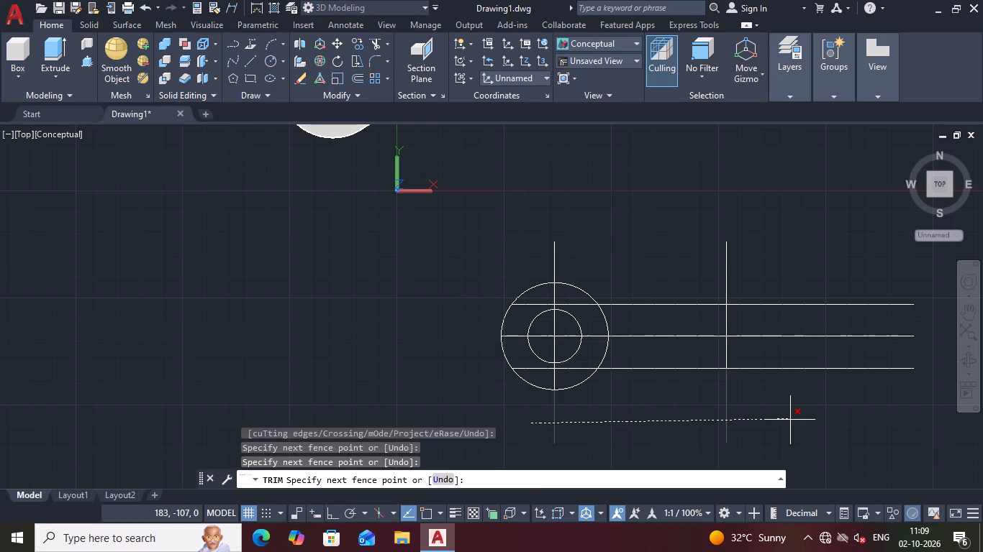
left_click(779, 435)
double_click(828, 427)
double_click(816, 245)
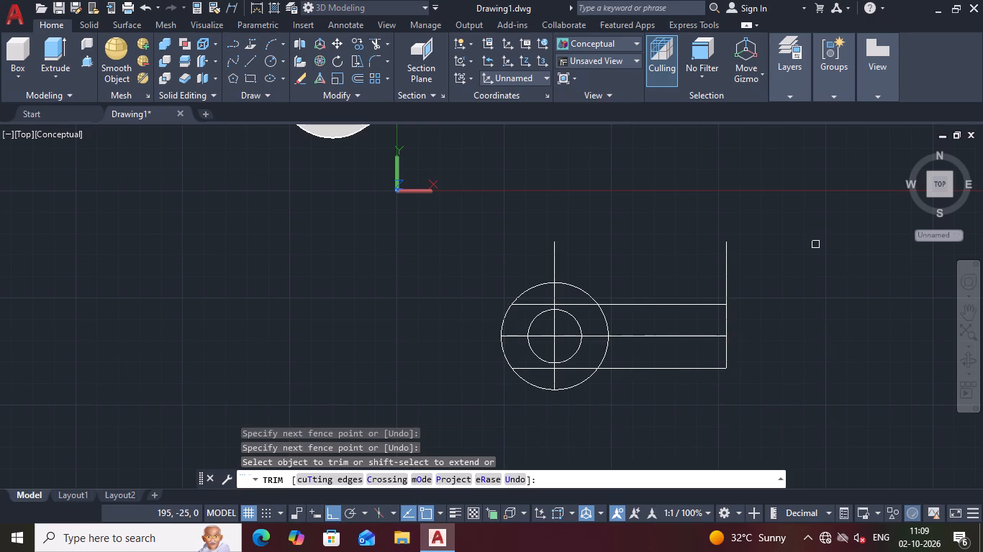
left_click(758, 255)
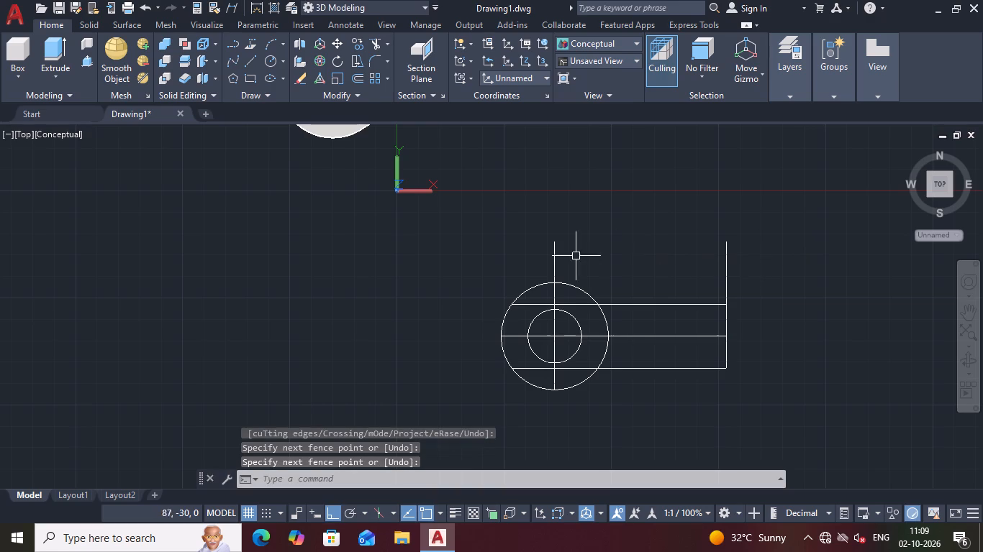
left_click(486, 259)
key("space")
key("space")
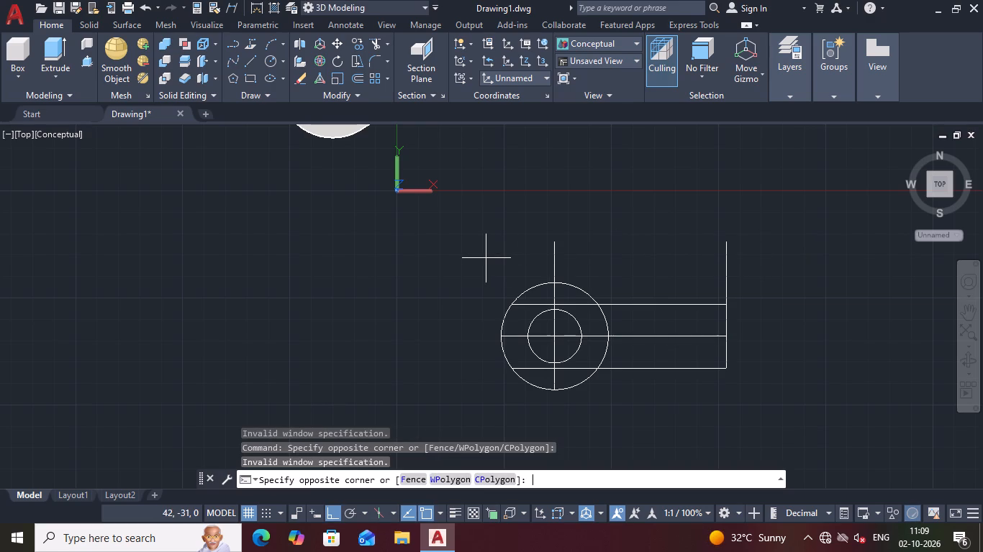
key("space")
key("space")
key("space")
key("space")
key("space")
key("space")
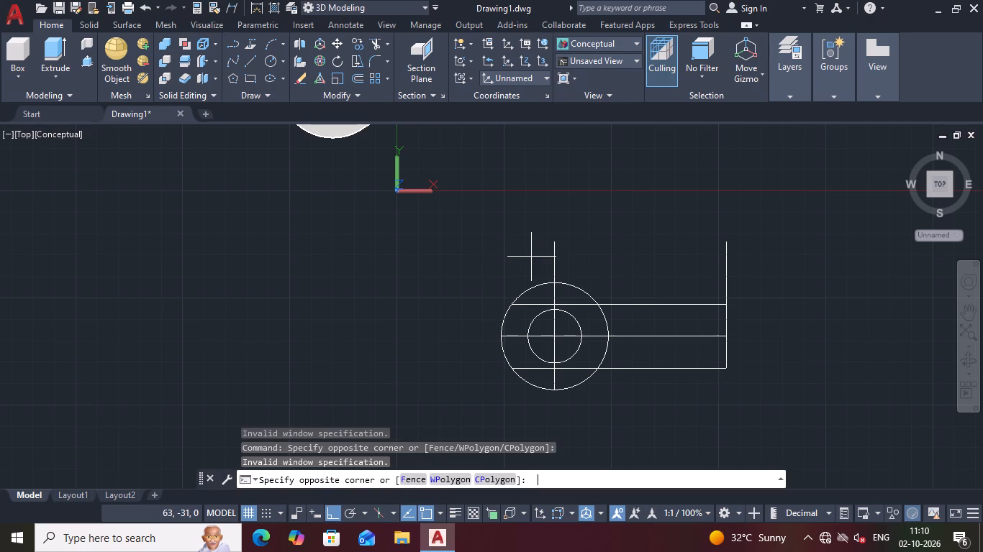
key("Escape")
Trim the ends of both vertical lines that extend above the outer circle and the arm's upper edge.
key("space")
left_click(532, 257)
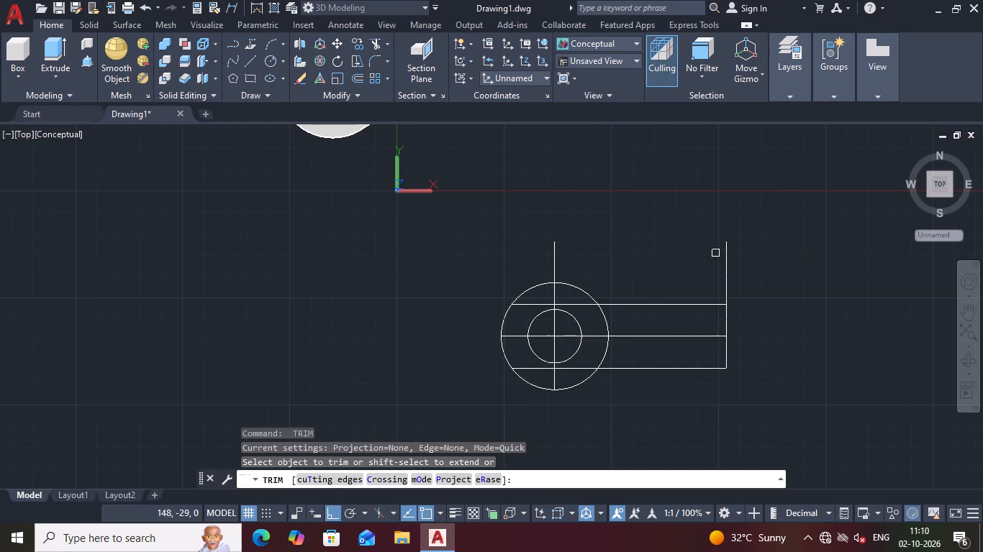
left_click(524, 263)
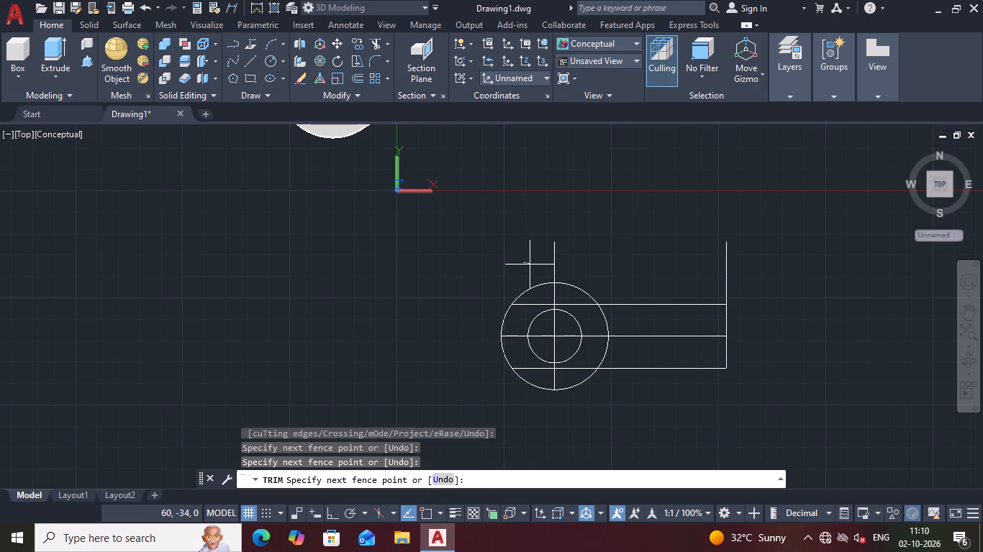
left_click(749, 256)
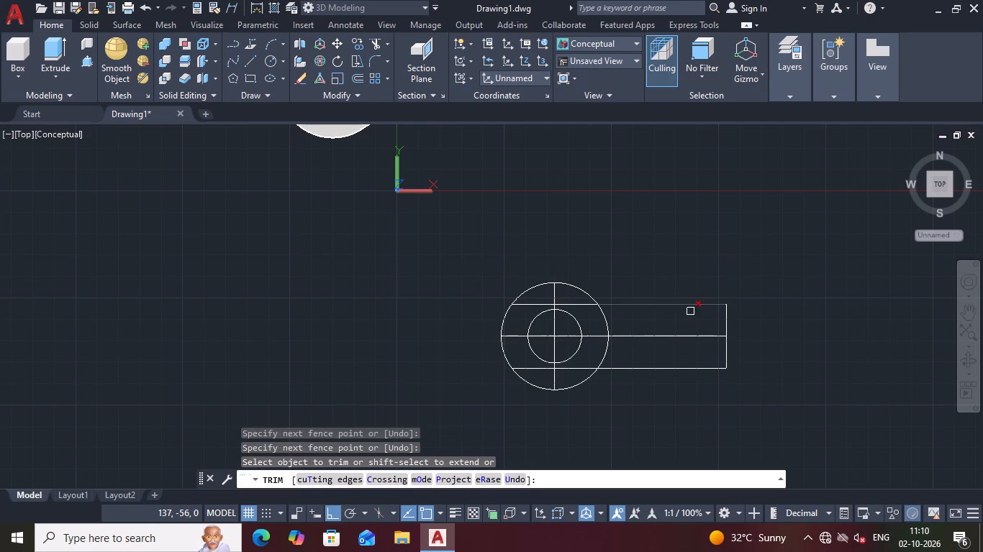
Trim the outer circle's arc between the two arm edges and the centre line inside the arm.
left_click(607, 321)
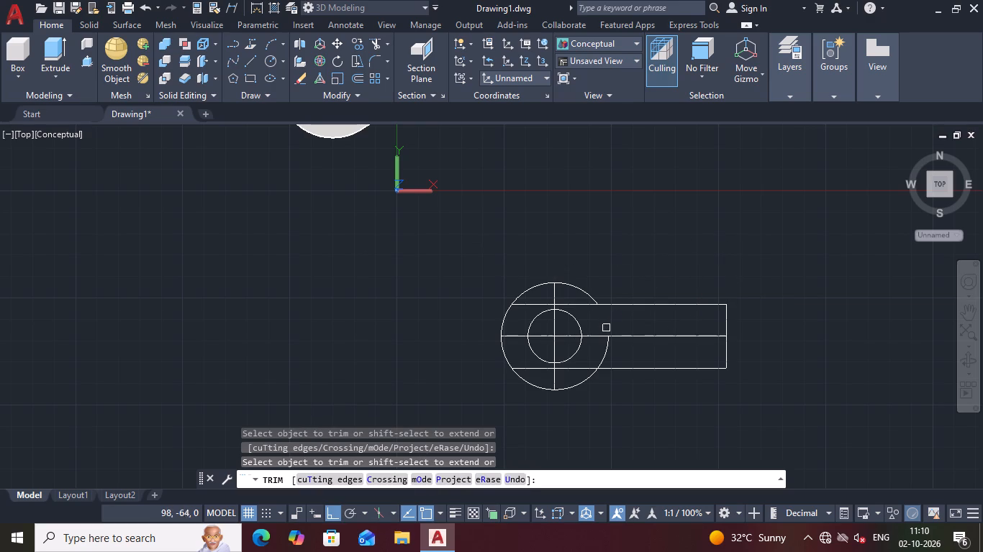
left_click(631, 339)
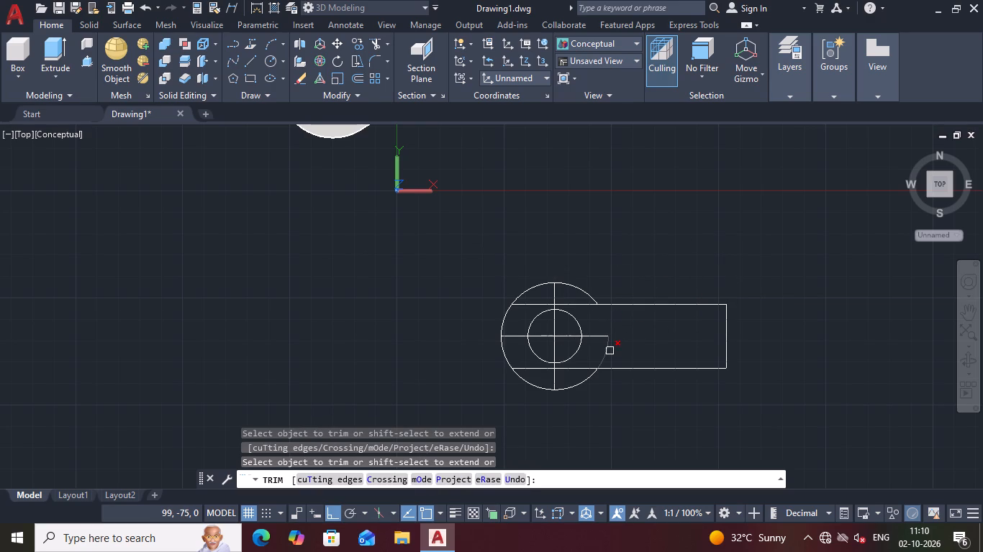
left_click(608, 352)
Trim away all remaining horizontal and vertical line pieces inside the outer circle, keeping only the inner circle there.
left_click(583, 368)
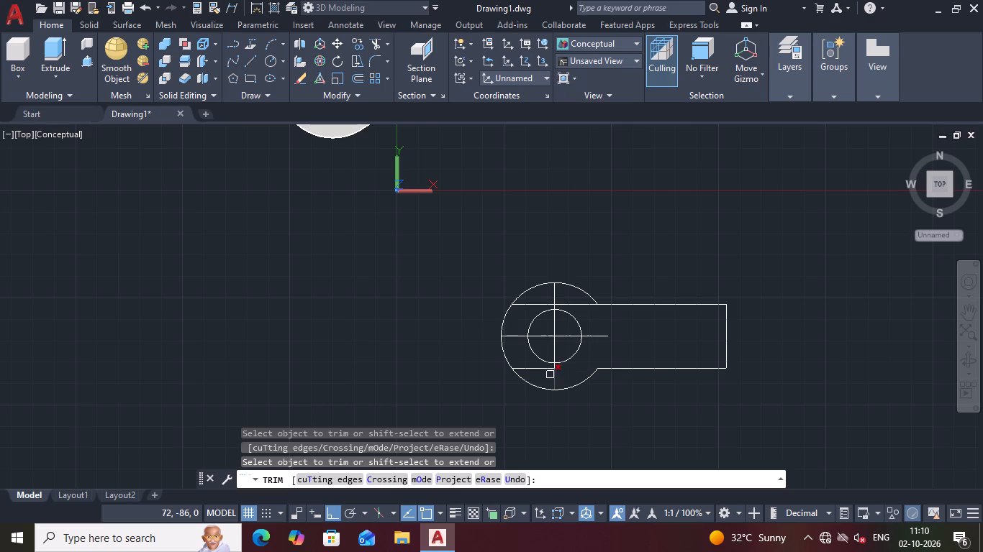
left_click(538, 372)
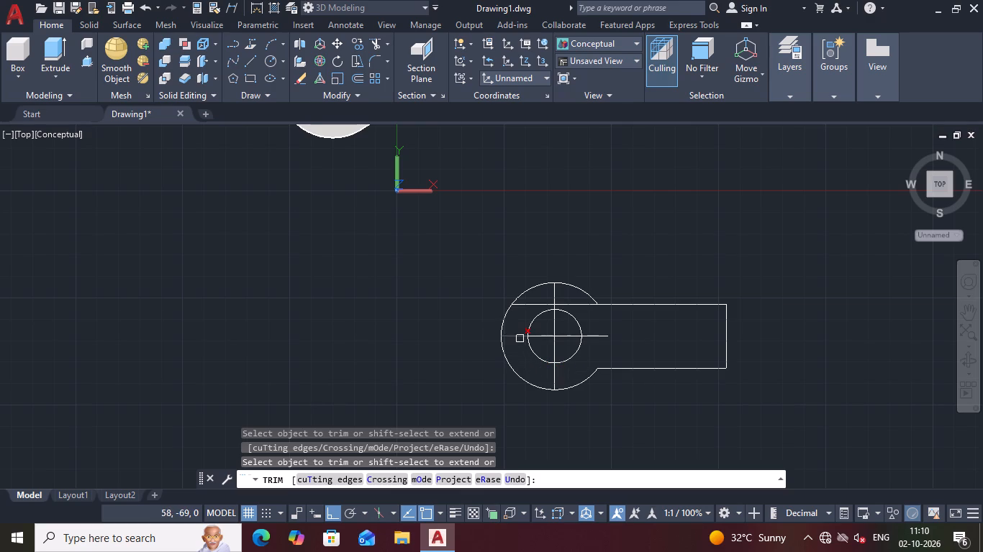
left_click(520, 339)
left_click(528, 305)
left_click(554, 294)
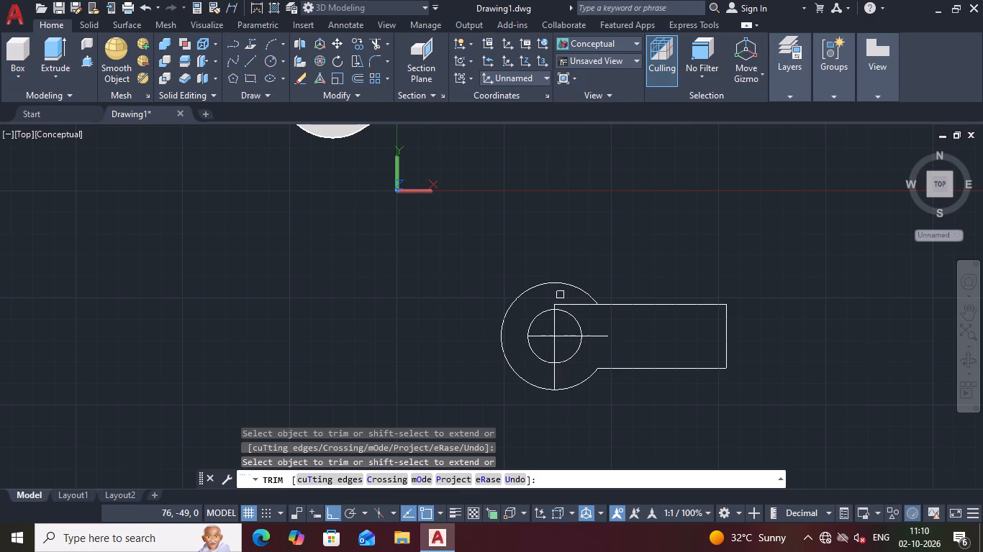
left_click(574, 302)
left_click(556, 317)
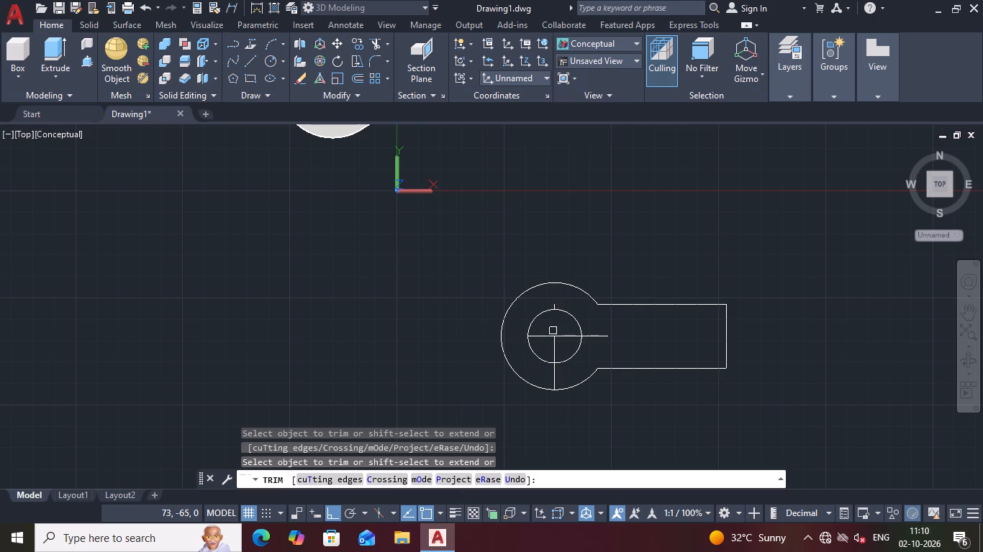
left_click(555, 336)
left_click(555, 340)
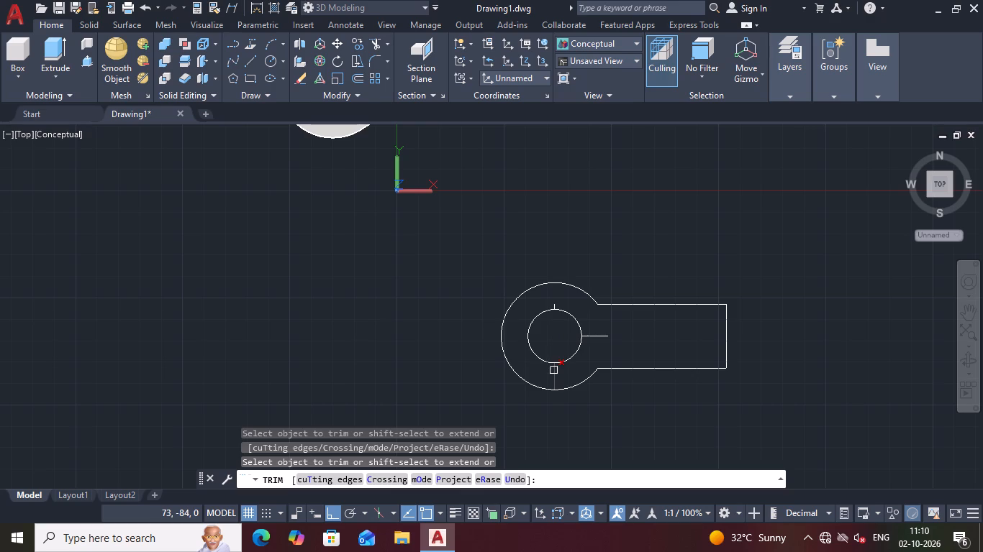
left_click(554, 372)
left_click(599, 339)
left_click(556, 305)
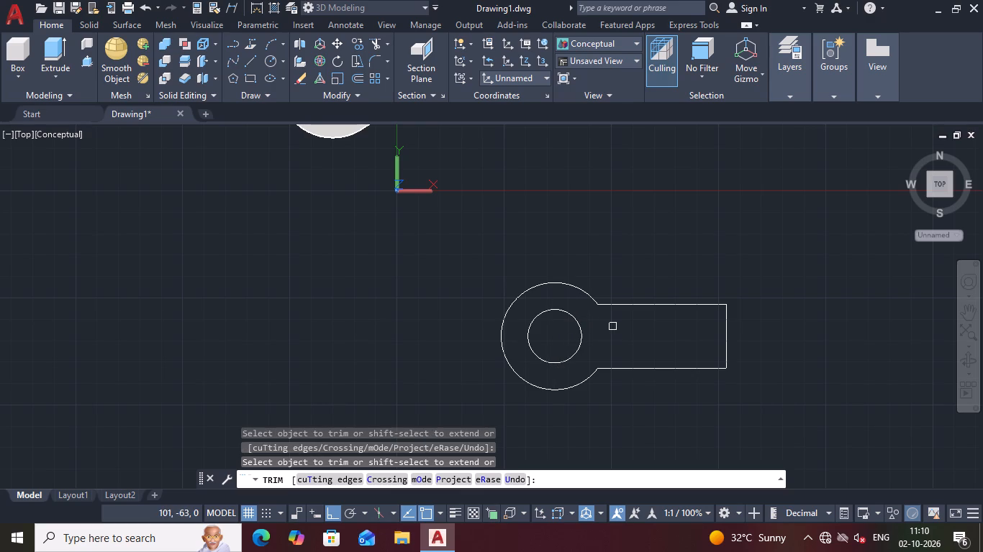
key("space")
Fillet both junctions between the outer circle and the arm's edges with a 25 mm radius.
key("f")
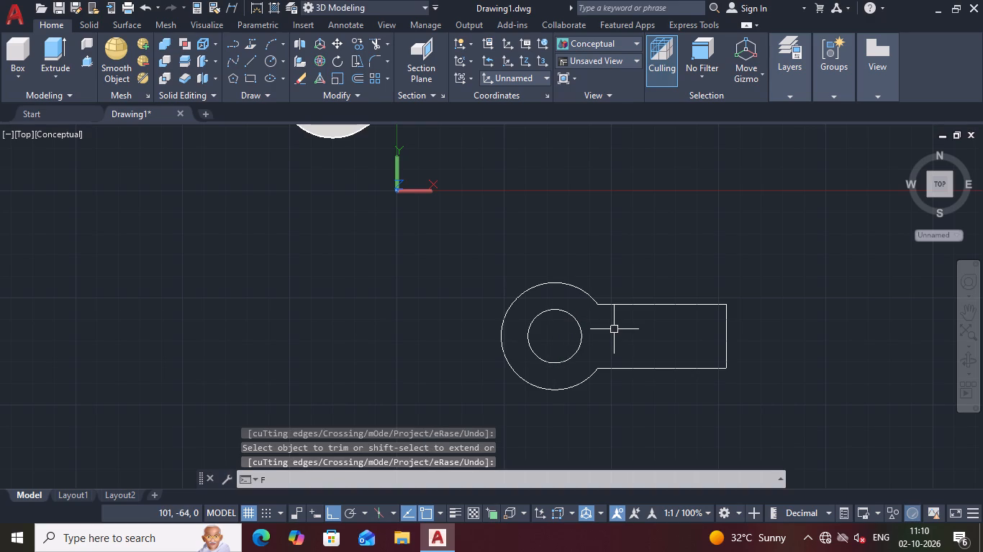
key("Return")
left_click(505, 478)
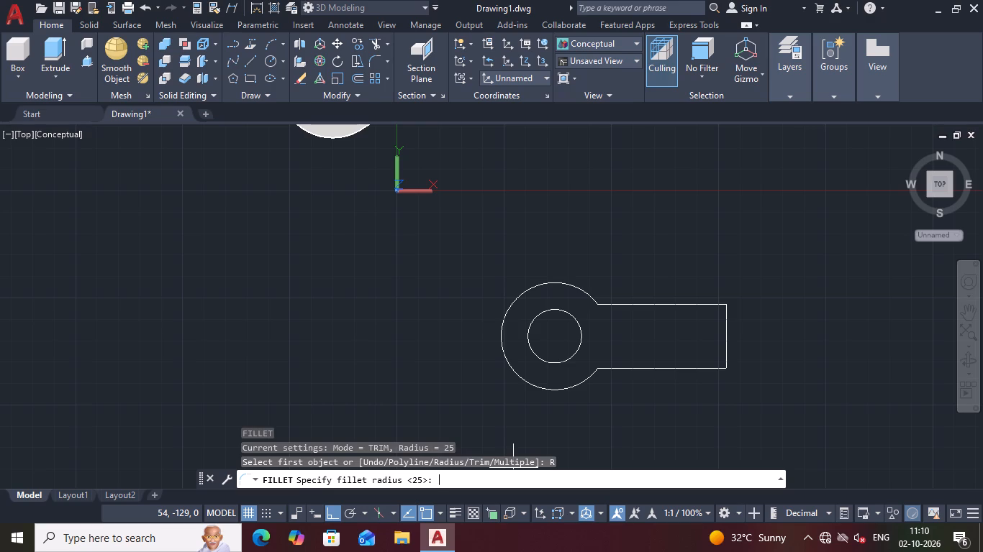
type("25")
key("Return")
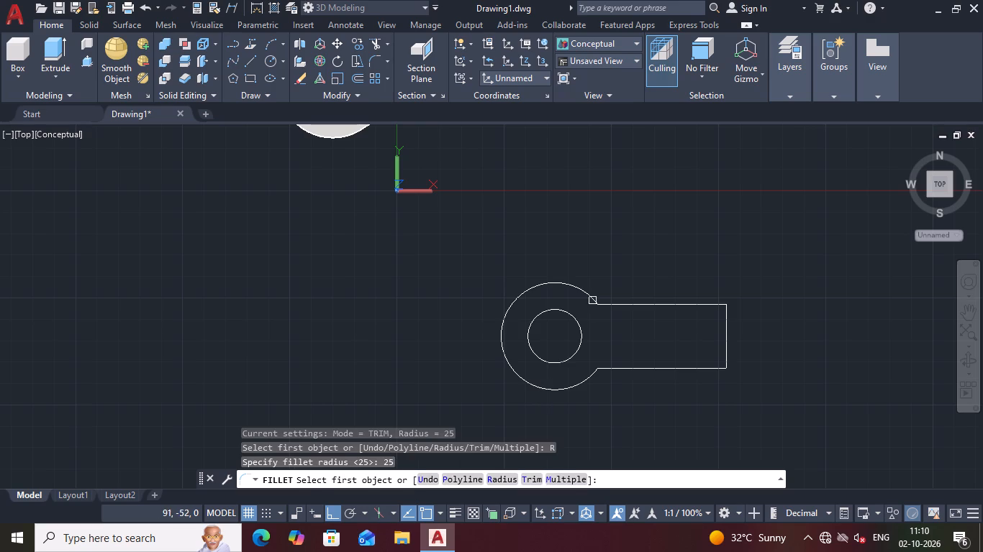
left_click(592, 298)
left_click(614, 303)
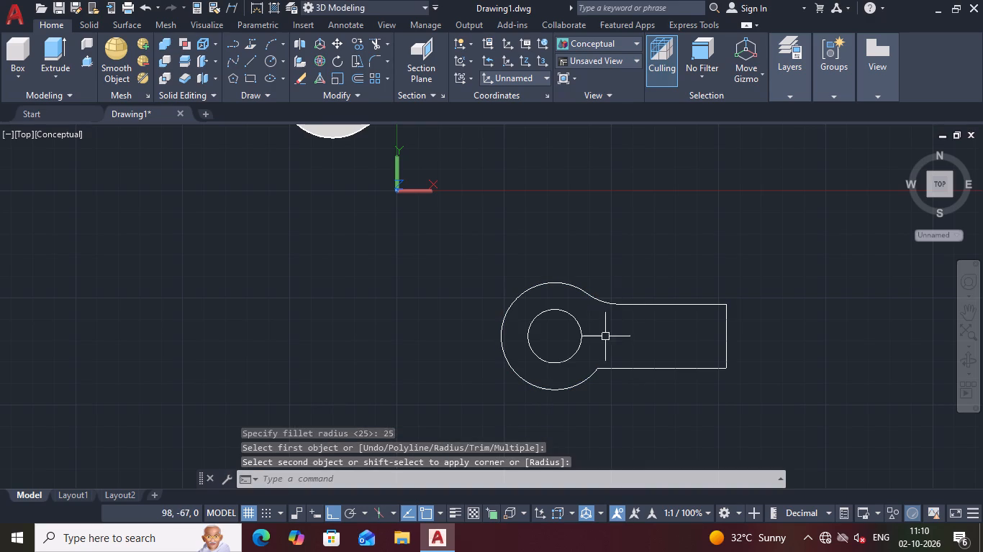
key("space")
left_click(589, 377)
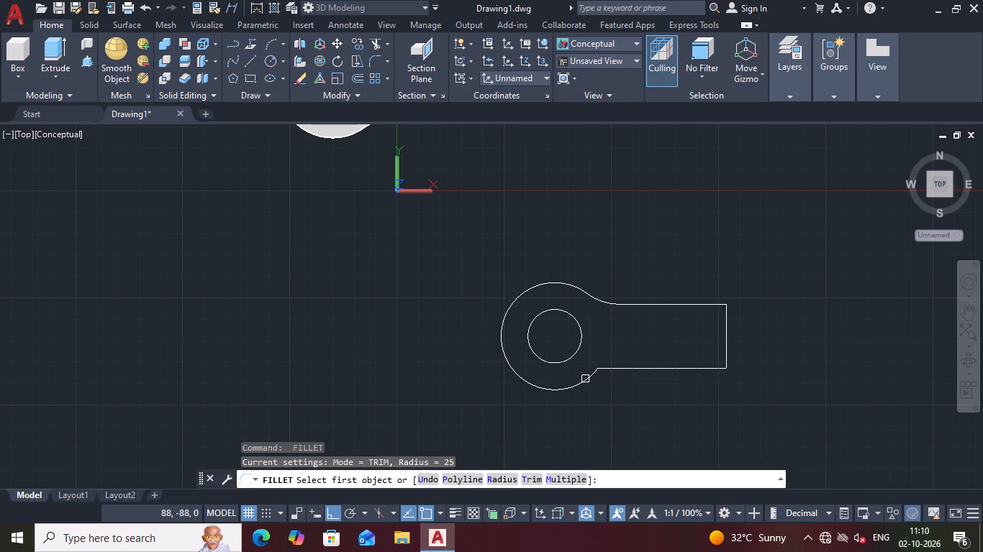
left_click(586, 379)
left_click(620, 372)
key("space")
scroll(624, 378, "down", 1)
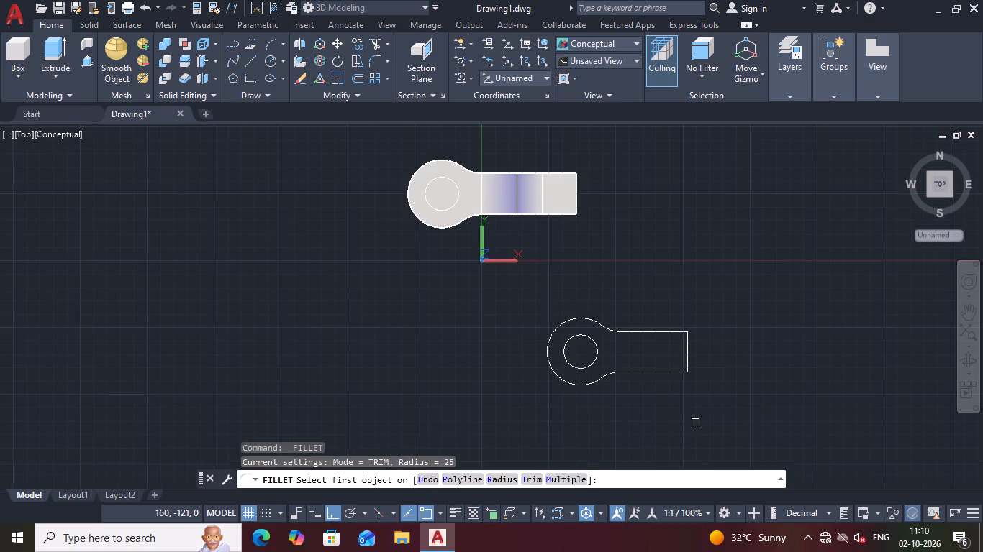
key("Escape")
Join the arcs and lines of the new profile's outer outline into one polyline.
left_click(696, 423)
left_click(539, 308)
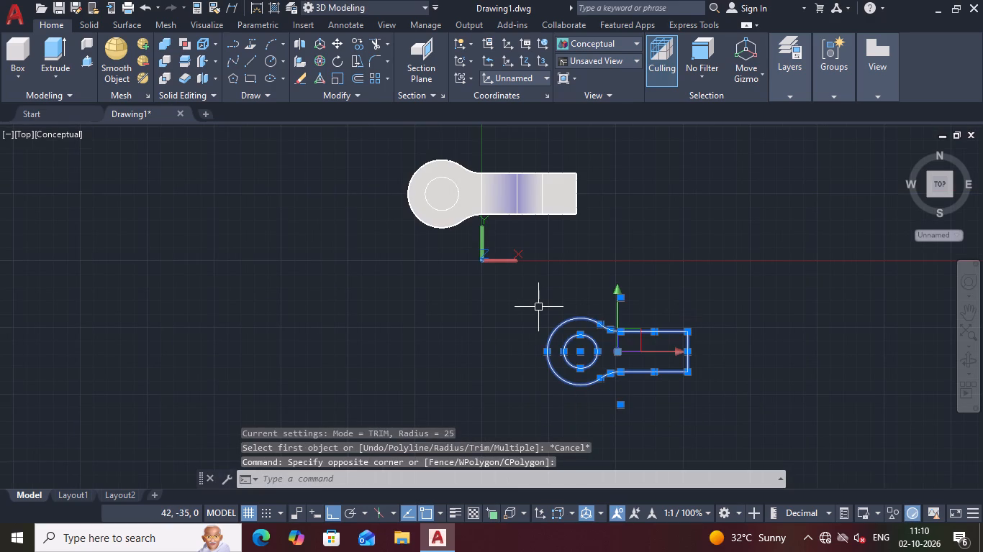
key("j")
key("Return")
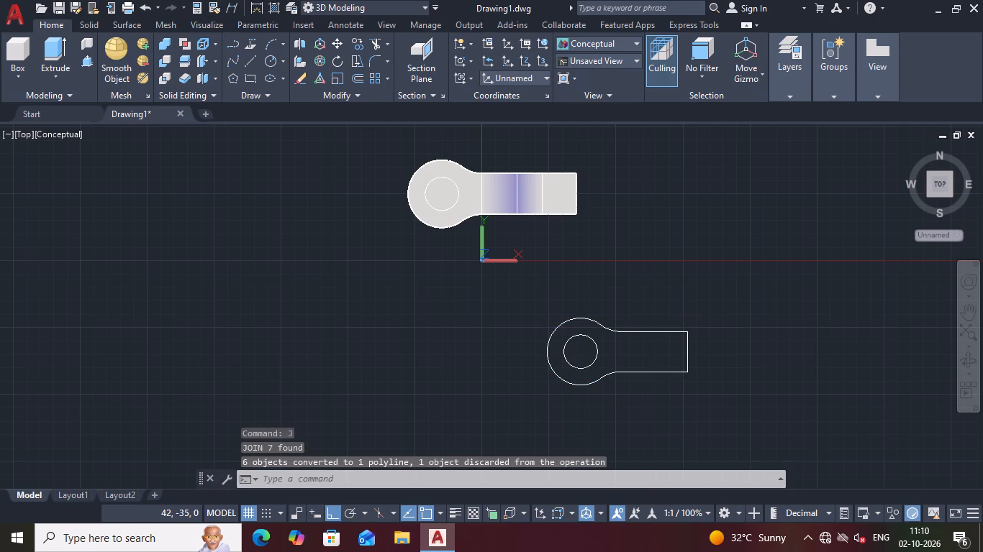
left_click(647, 373)
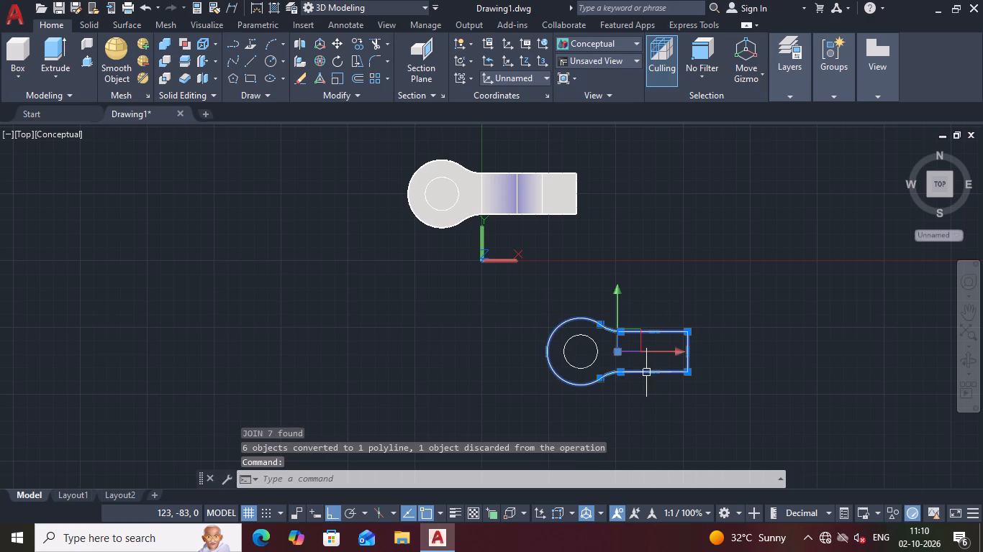
key("Escape")
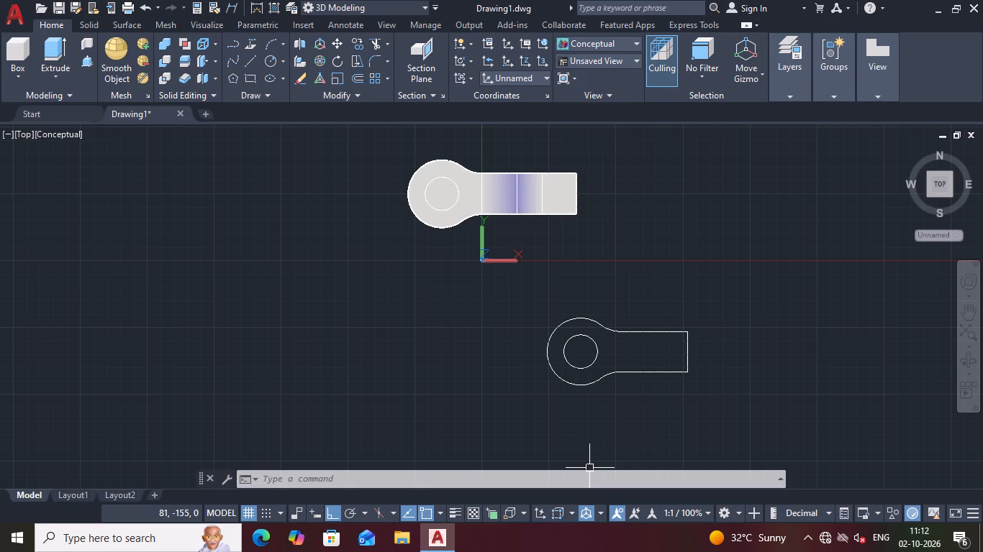
Switch the model to the southwest isometric view.
left_click(931, 195)
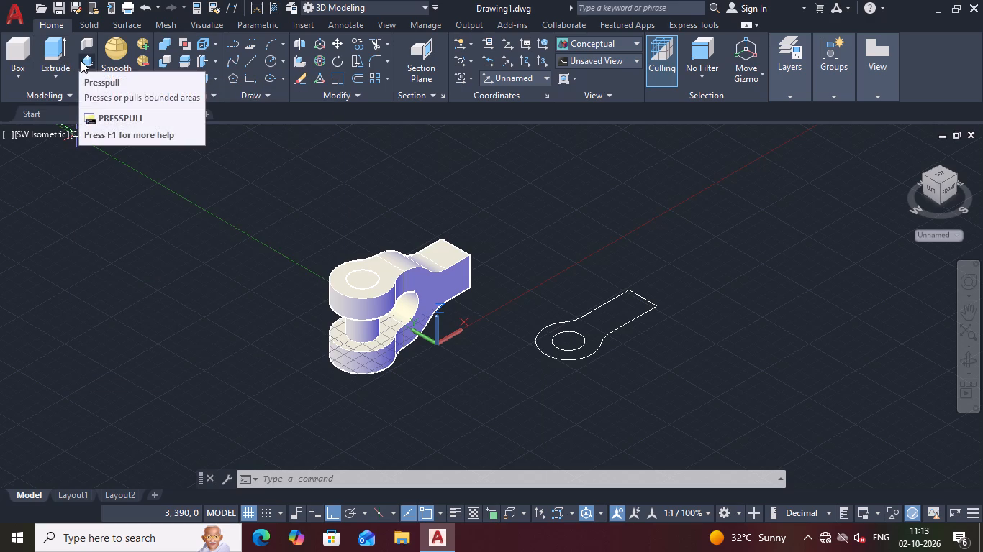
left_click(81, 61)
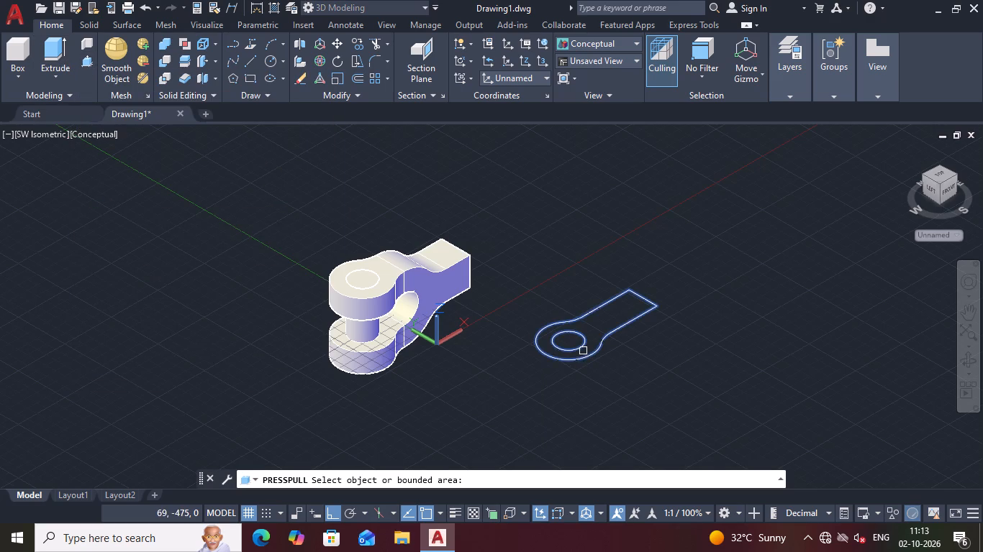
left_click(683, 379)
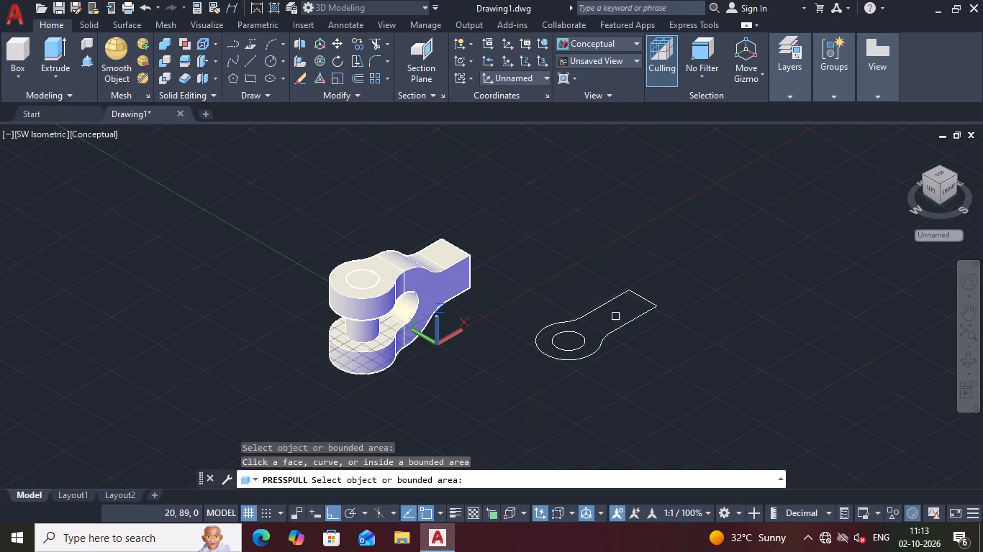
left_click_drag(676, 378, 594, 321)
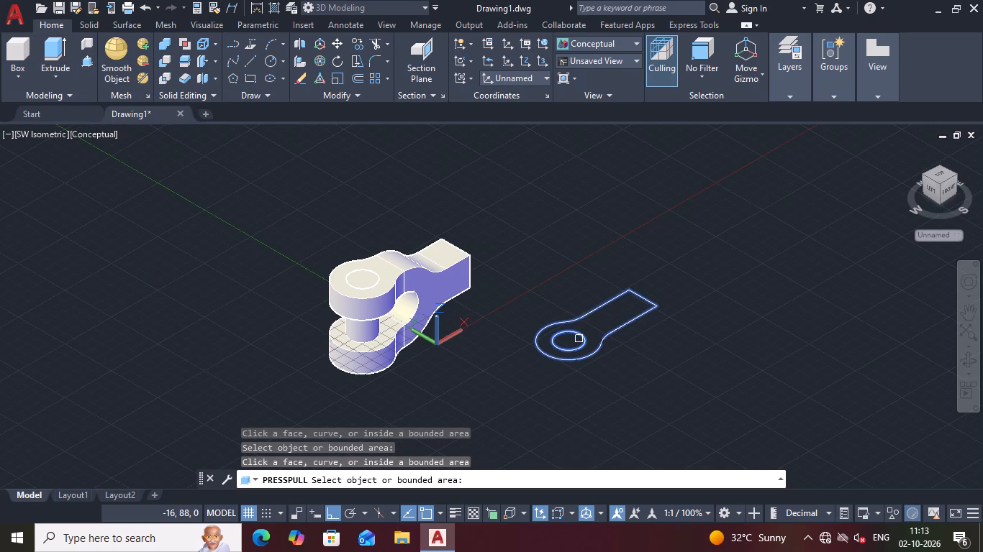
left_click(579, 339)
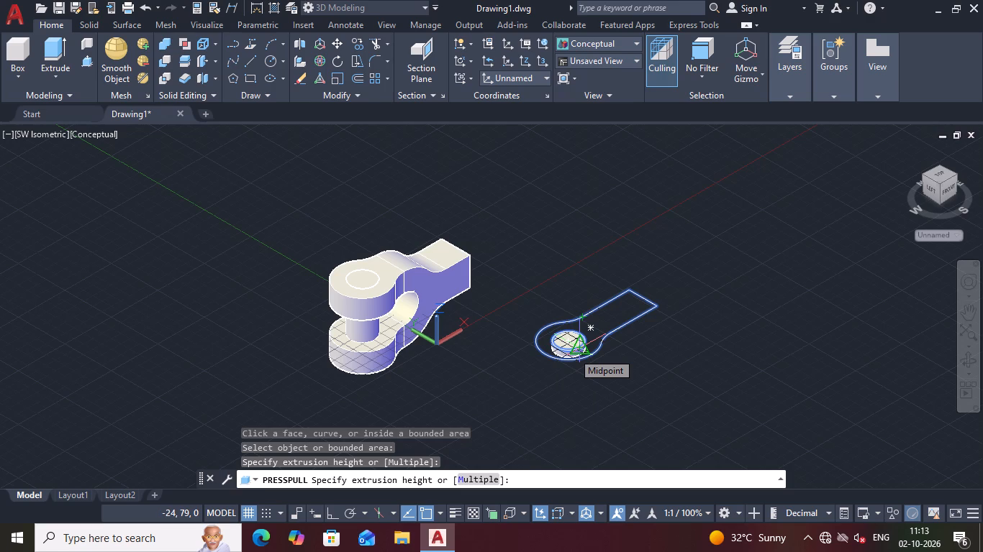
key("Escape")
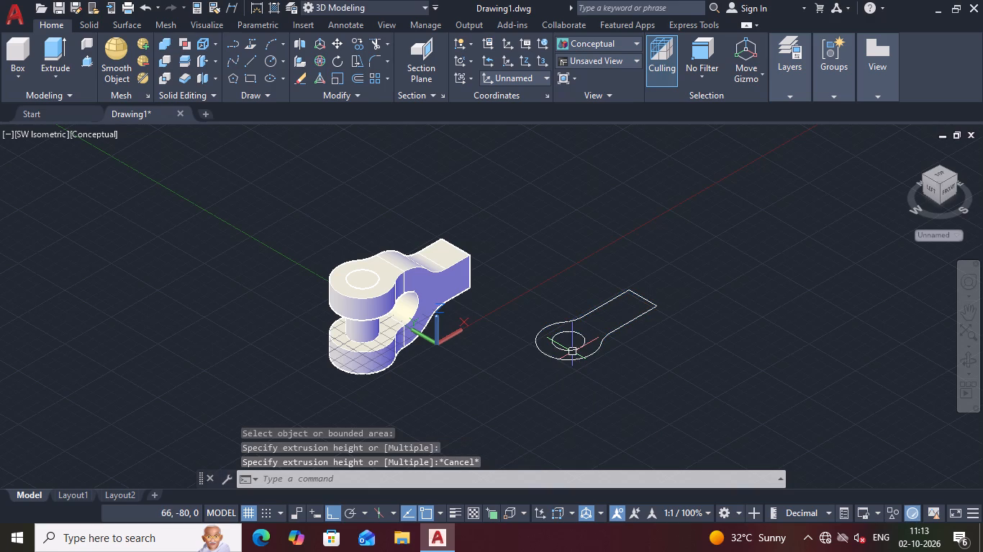
Presspull the area between the new profile's outer outline and its inner circle to a height of 50 mm.
key("space")
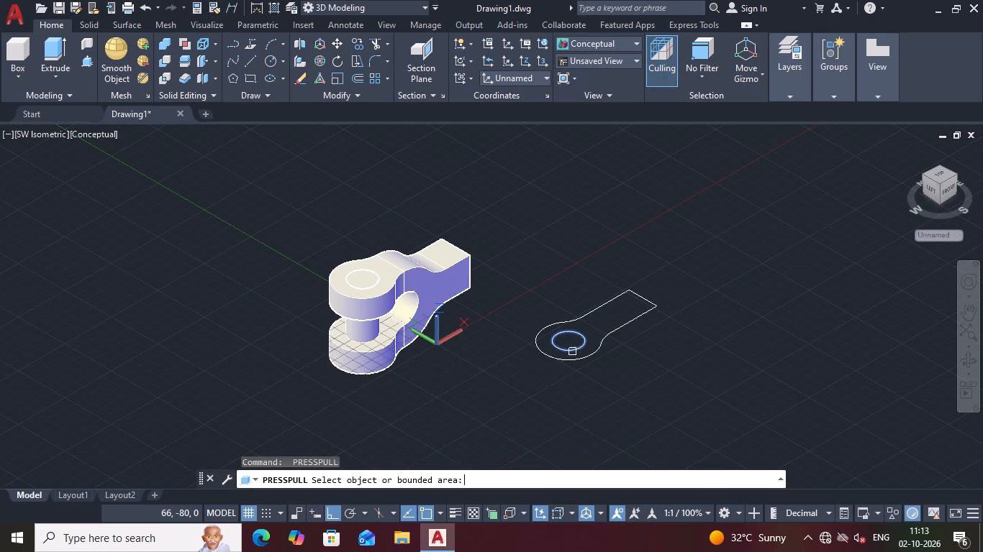
left_click(617, 318)
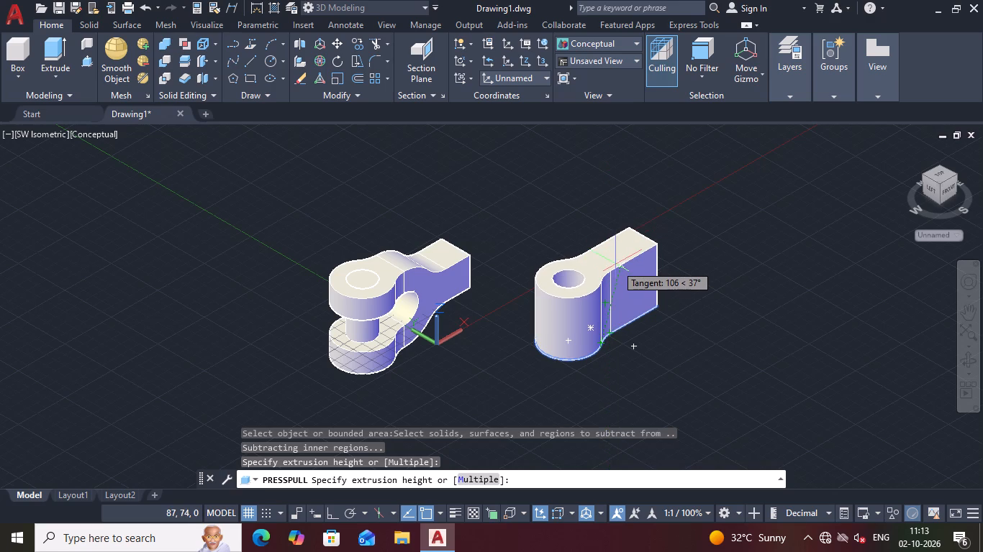
type("50")
key("Return")
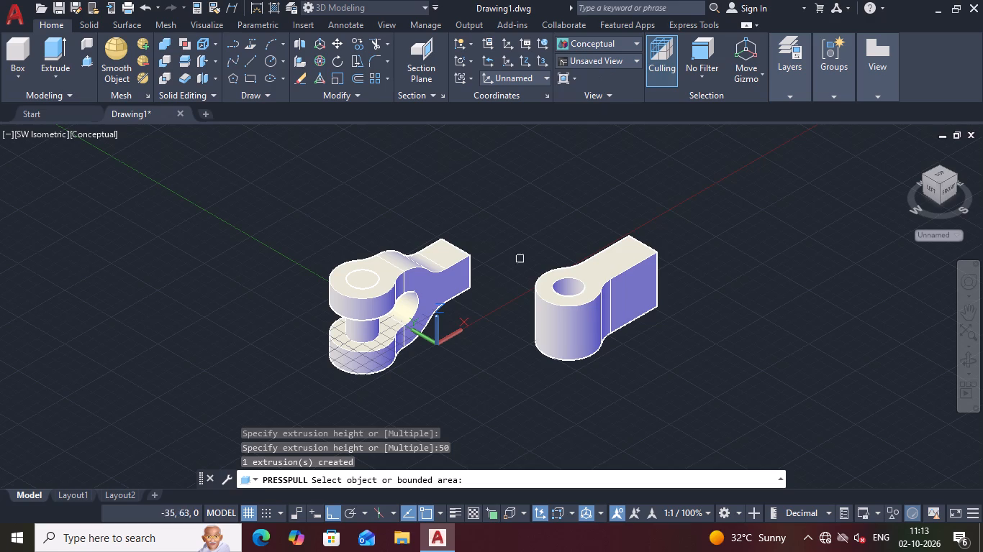
middle_click_drag(485, 299, 512, 275)
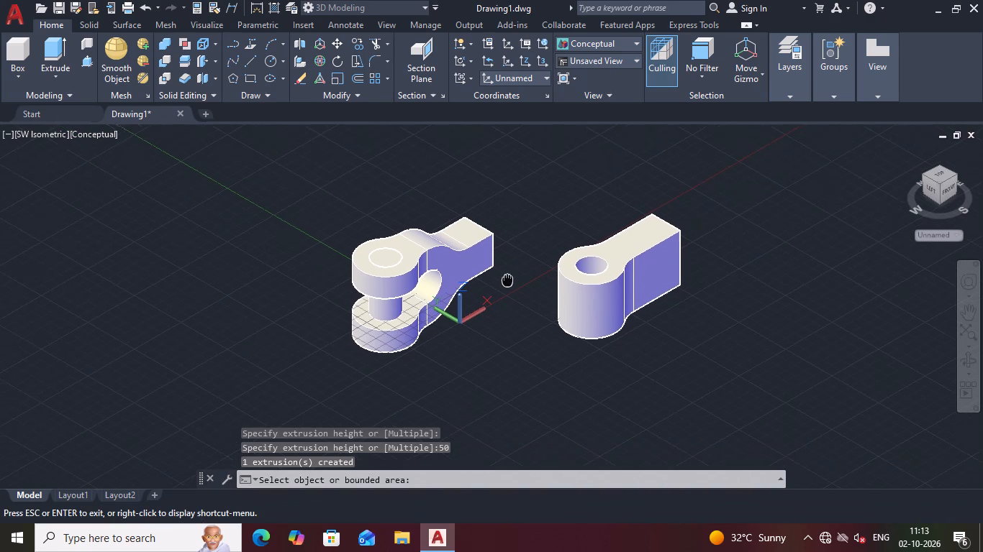
middle_click_drag(512, 275, 522, 271)
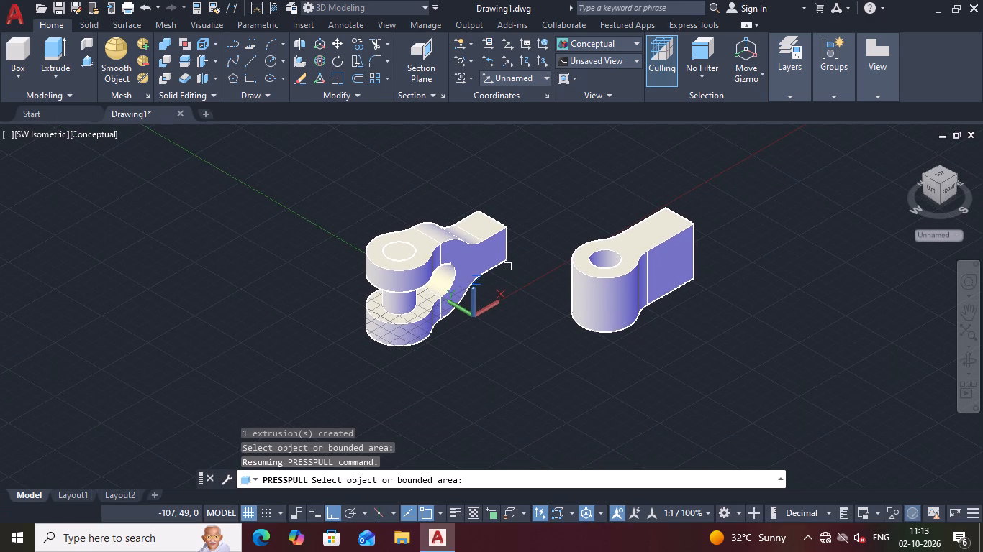
key("Escape")
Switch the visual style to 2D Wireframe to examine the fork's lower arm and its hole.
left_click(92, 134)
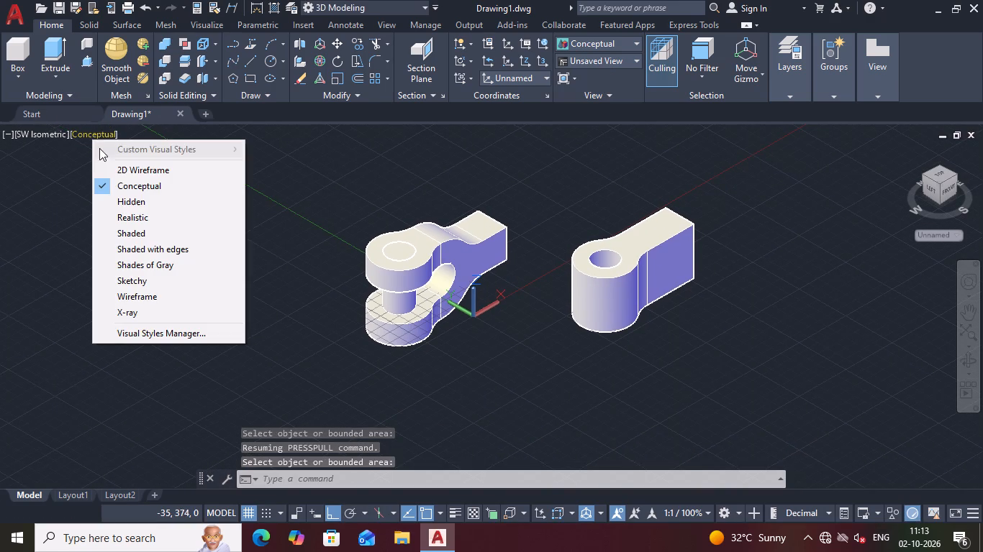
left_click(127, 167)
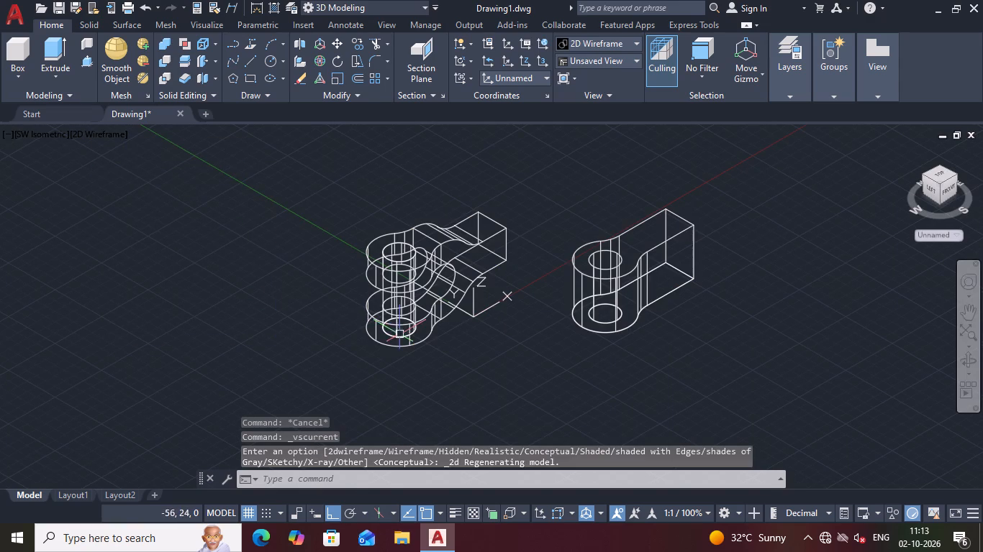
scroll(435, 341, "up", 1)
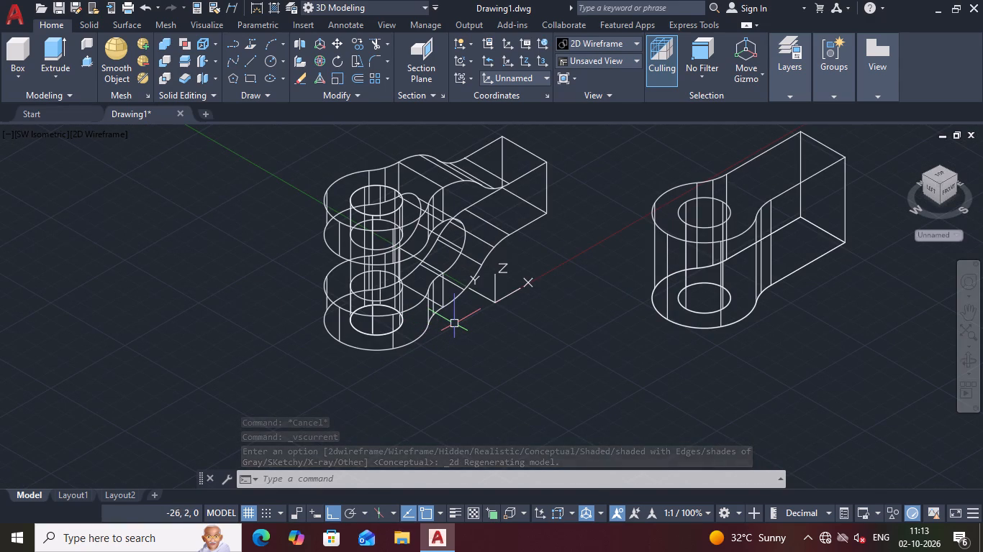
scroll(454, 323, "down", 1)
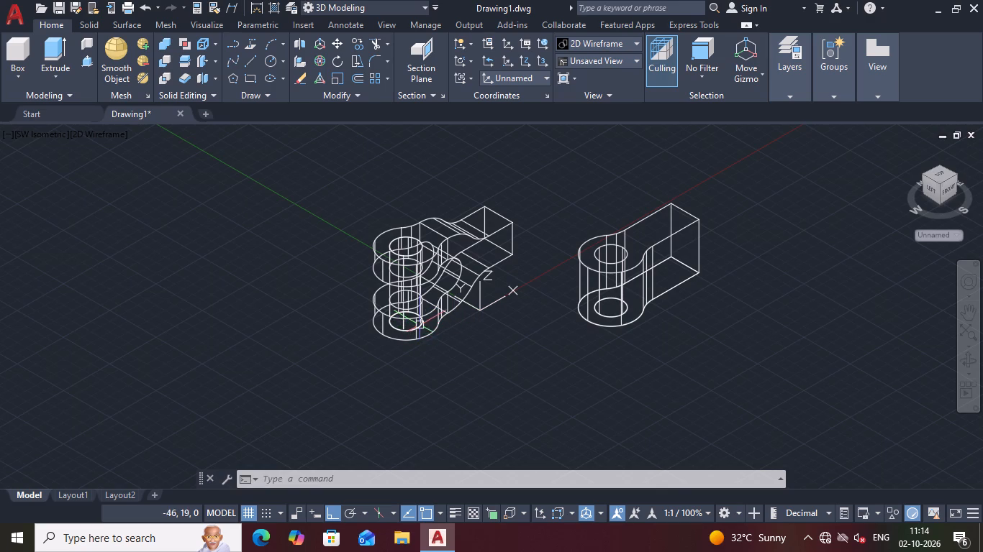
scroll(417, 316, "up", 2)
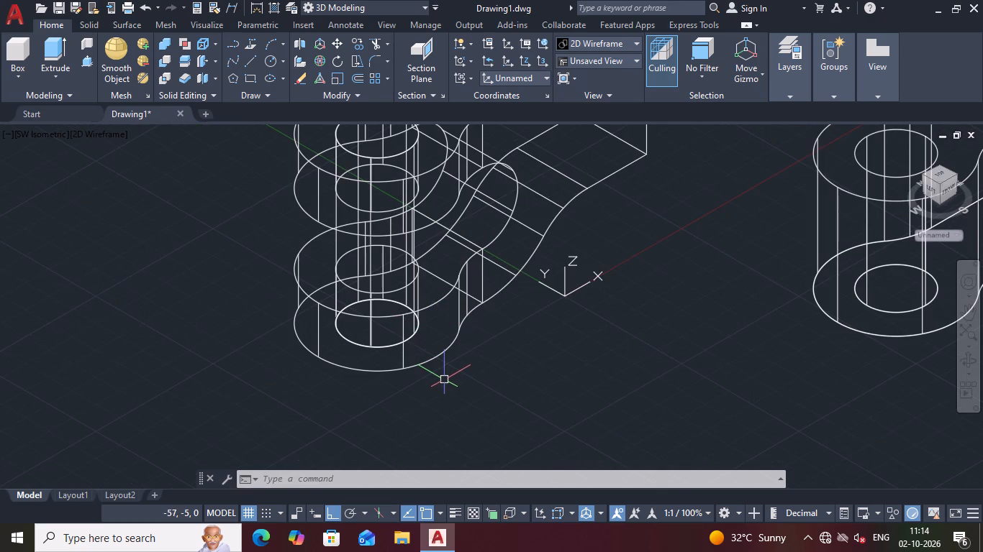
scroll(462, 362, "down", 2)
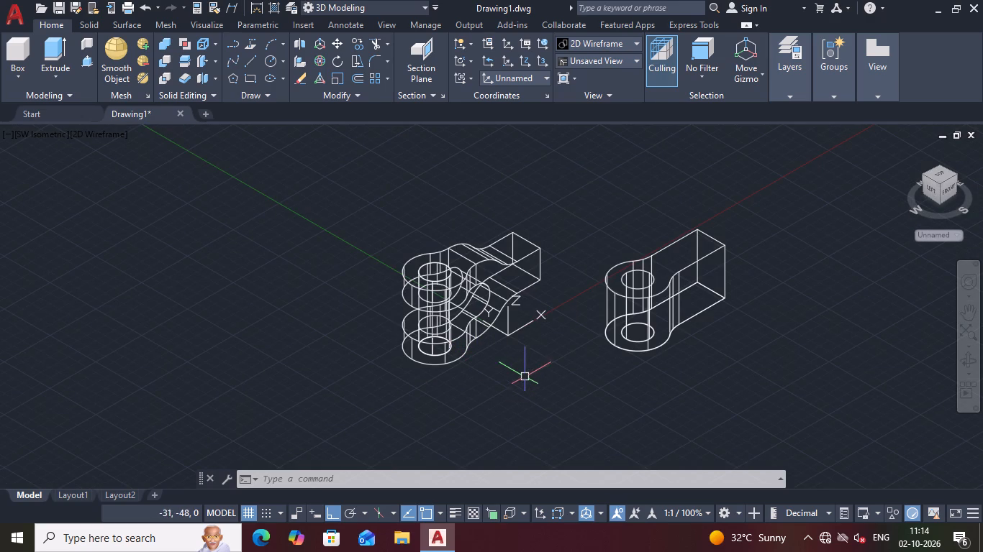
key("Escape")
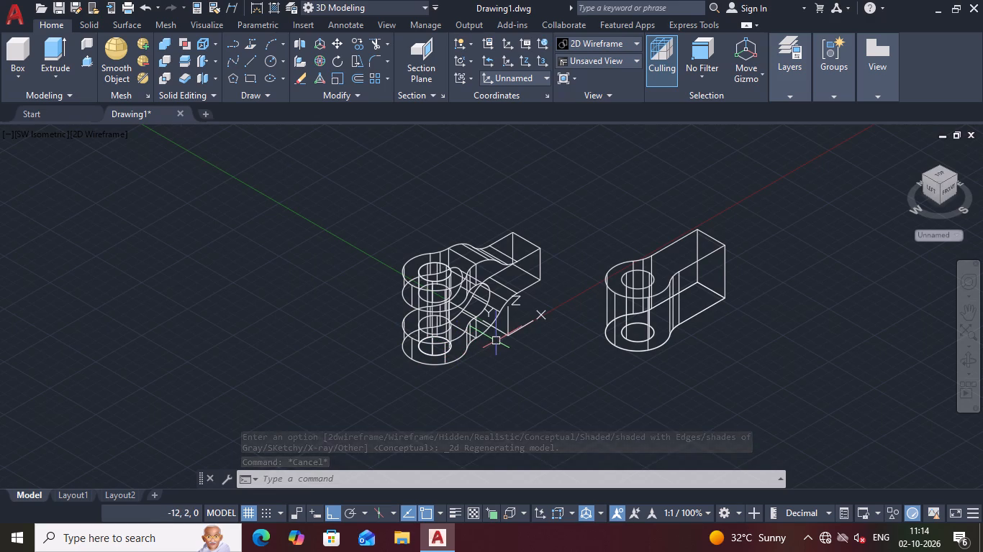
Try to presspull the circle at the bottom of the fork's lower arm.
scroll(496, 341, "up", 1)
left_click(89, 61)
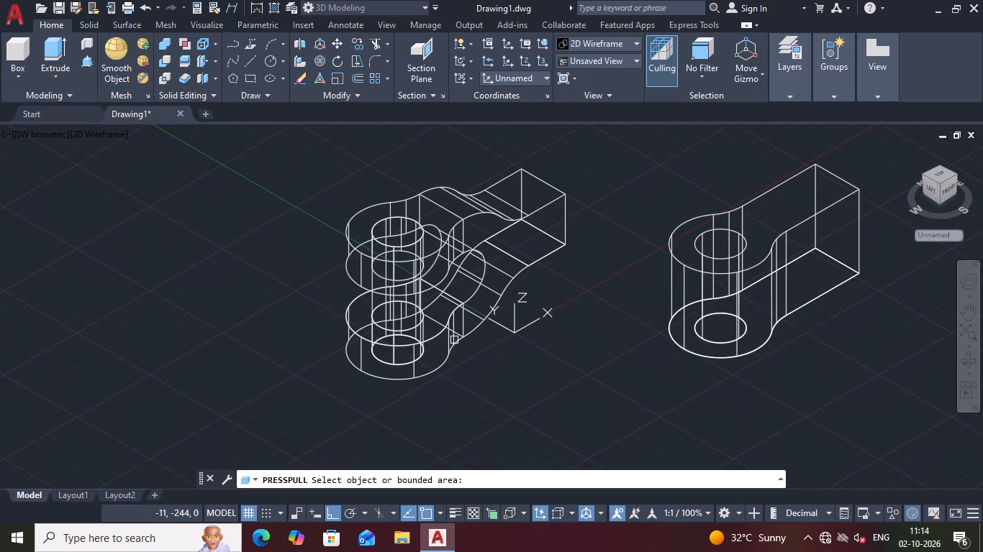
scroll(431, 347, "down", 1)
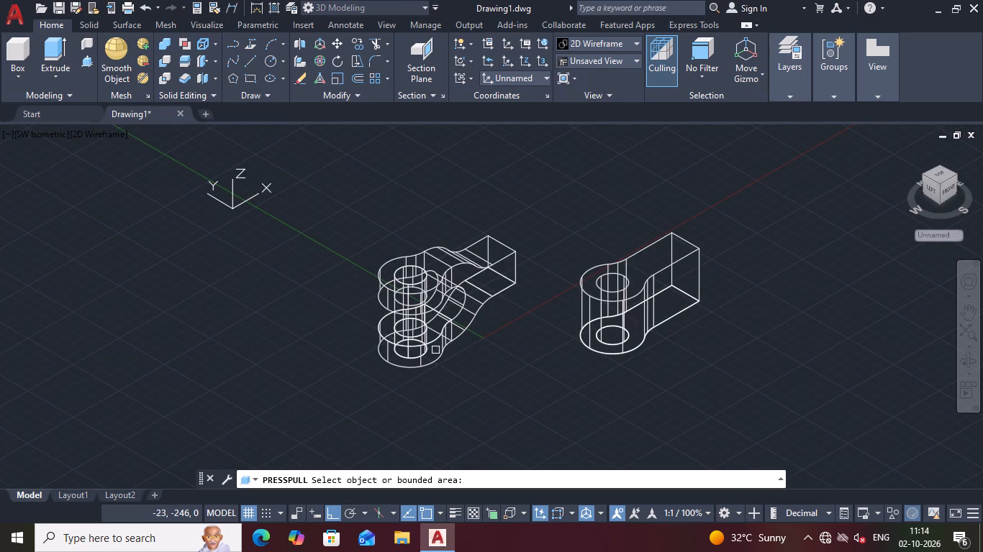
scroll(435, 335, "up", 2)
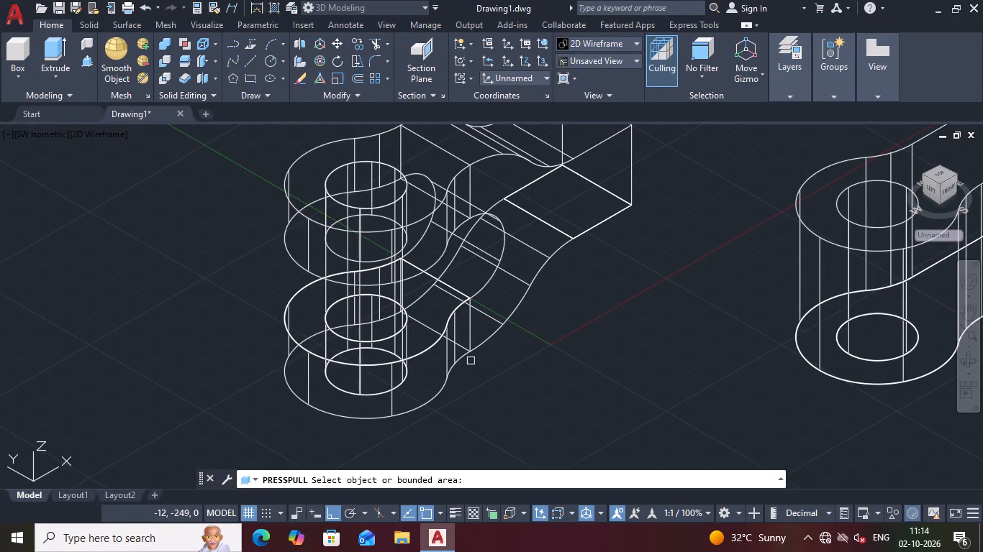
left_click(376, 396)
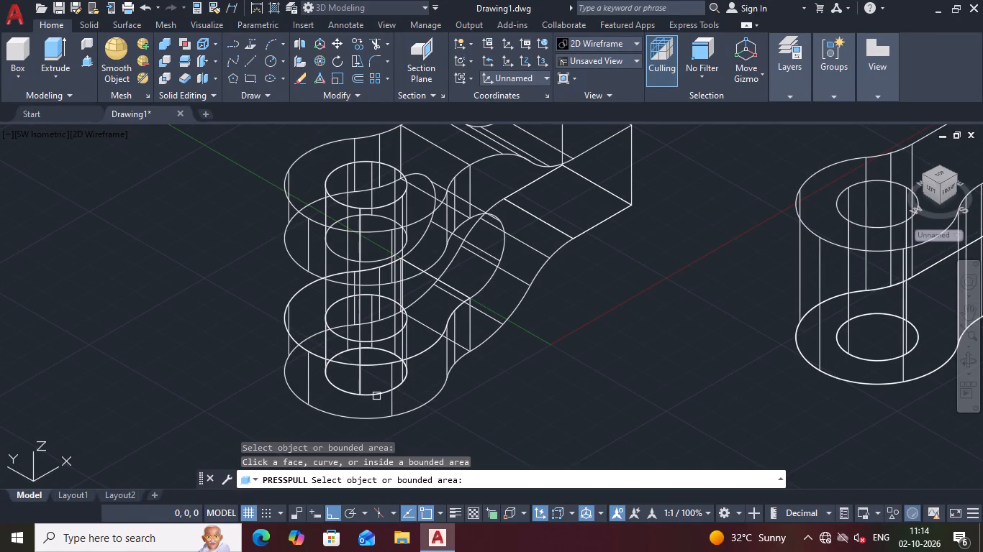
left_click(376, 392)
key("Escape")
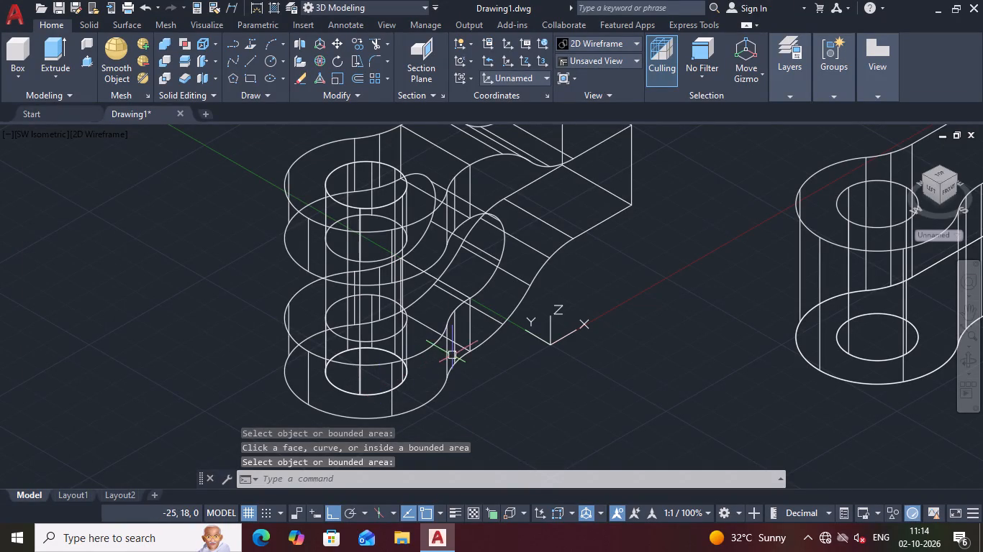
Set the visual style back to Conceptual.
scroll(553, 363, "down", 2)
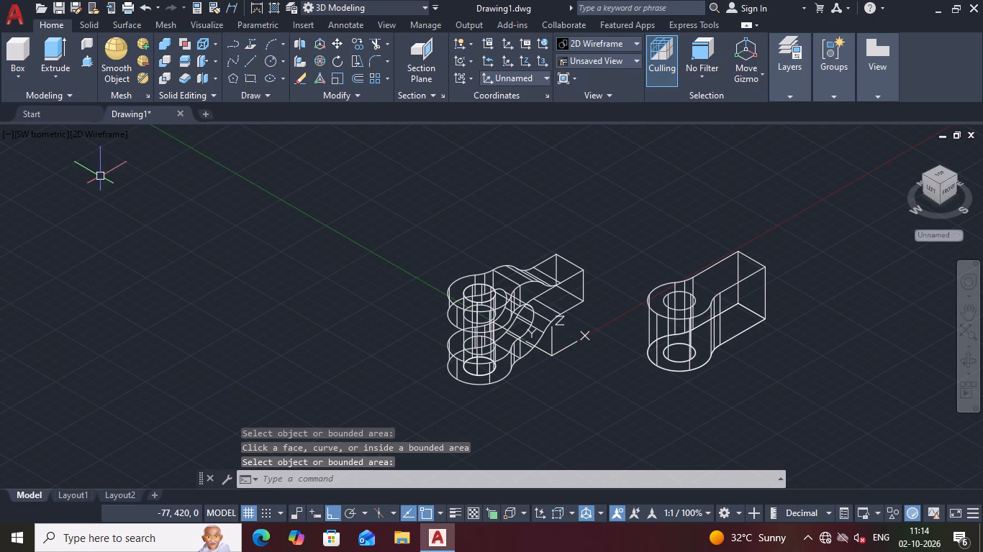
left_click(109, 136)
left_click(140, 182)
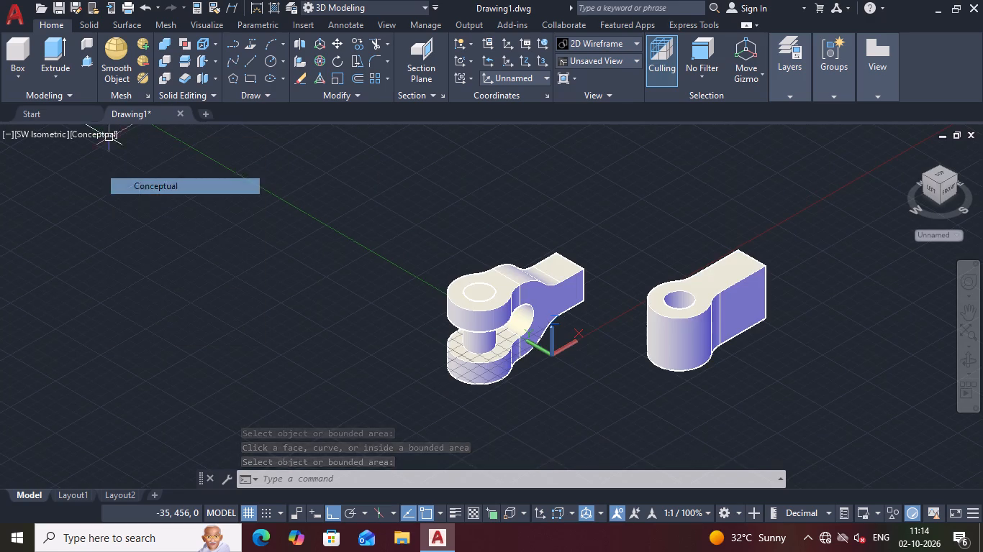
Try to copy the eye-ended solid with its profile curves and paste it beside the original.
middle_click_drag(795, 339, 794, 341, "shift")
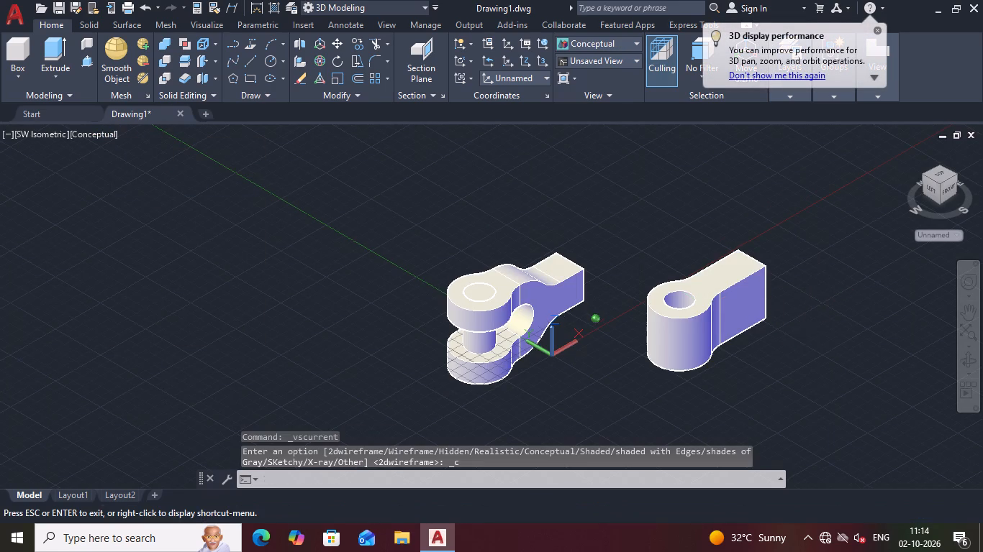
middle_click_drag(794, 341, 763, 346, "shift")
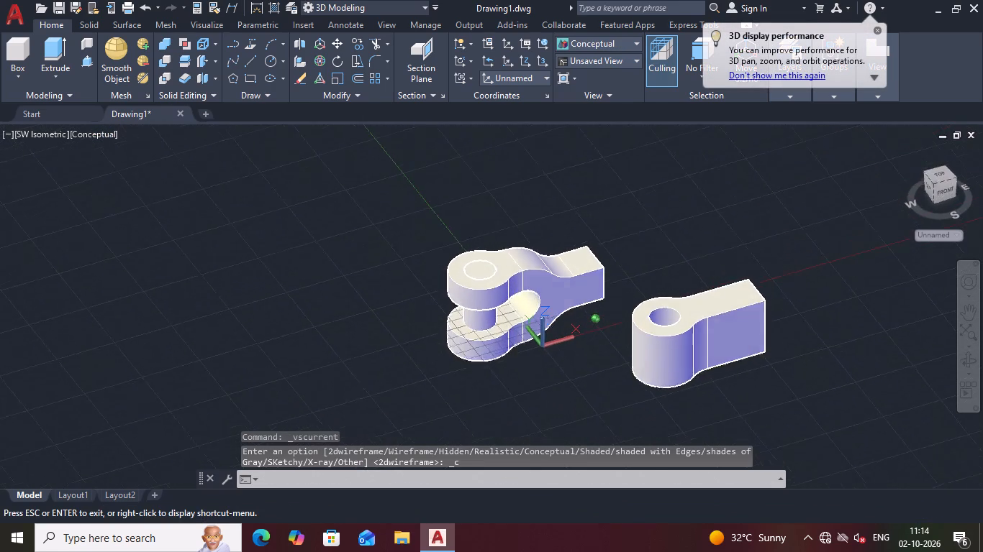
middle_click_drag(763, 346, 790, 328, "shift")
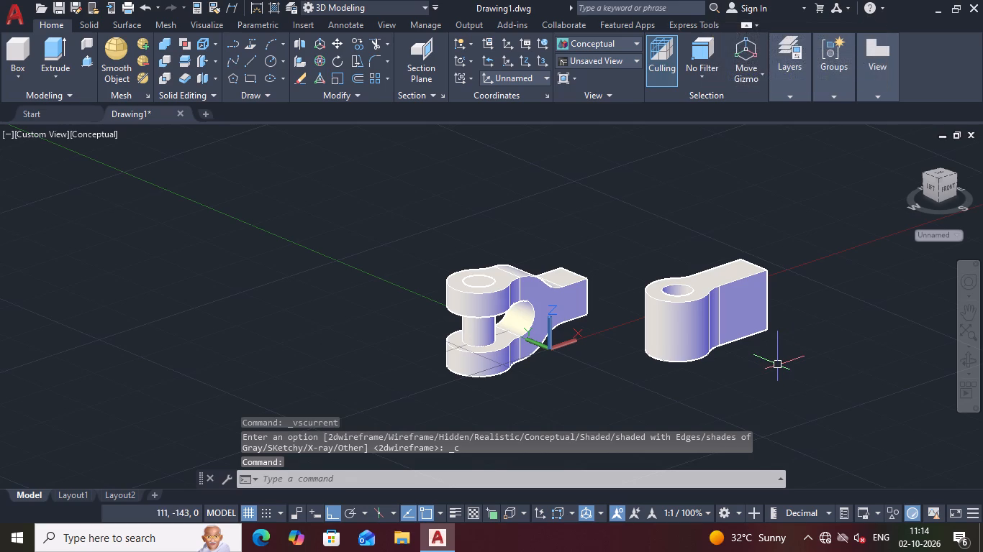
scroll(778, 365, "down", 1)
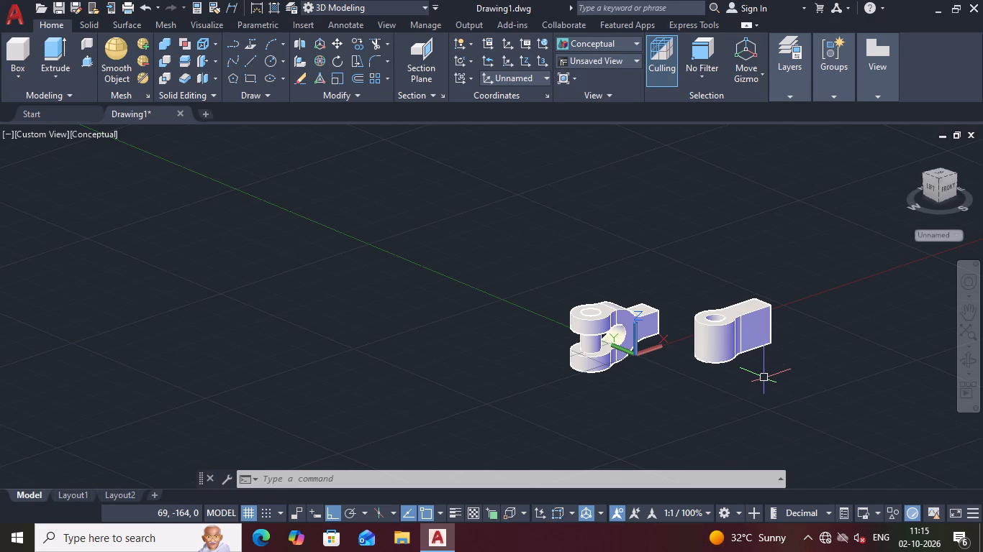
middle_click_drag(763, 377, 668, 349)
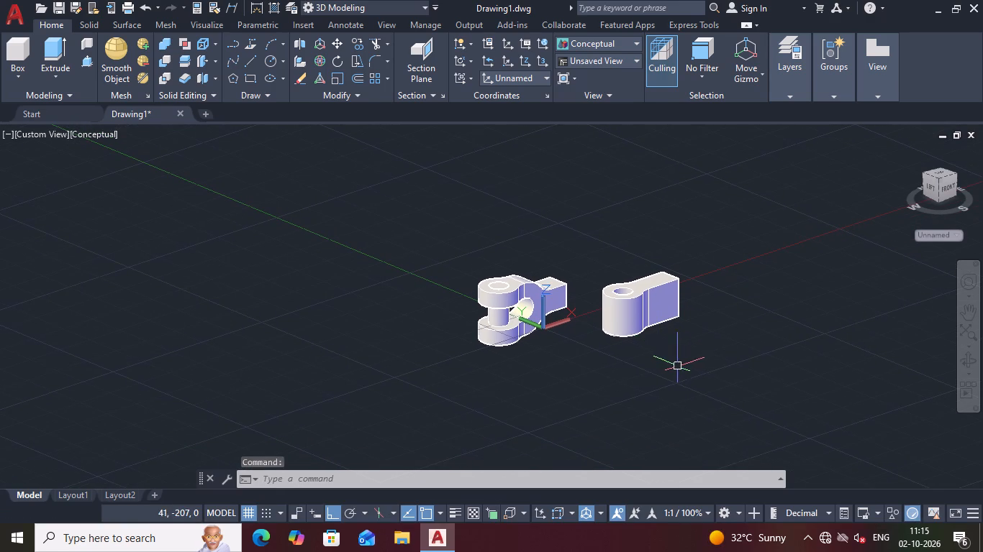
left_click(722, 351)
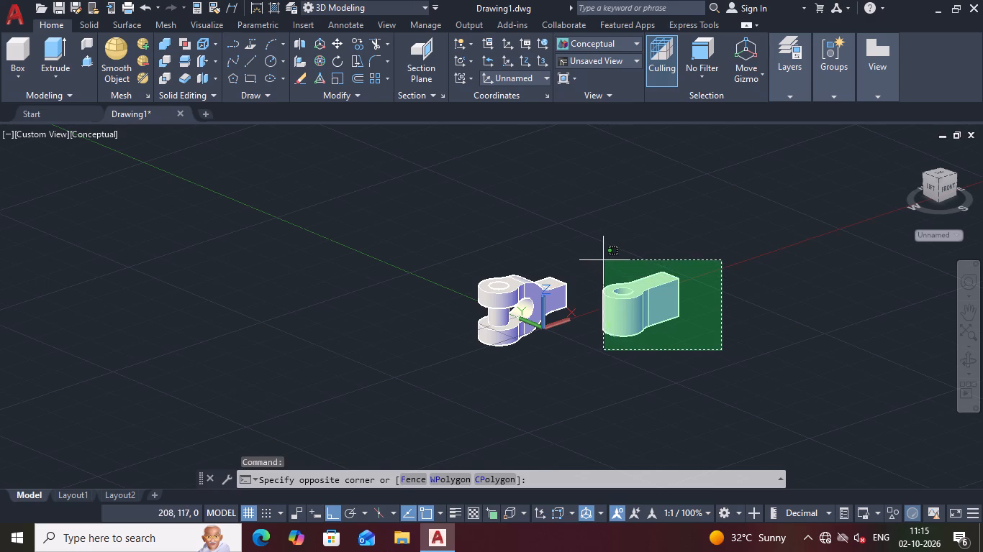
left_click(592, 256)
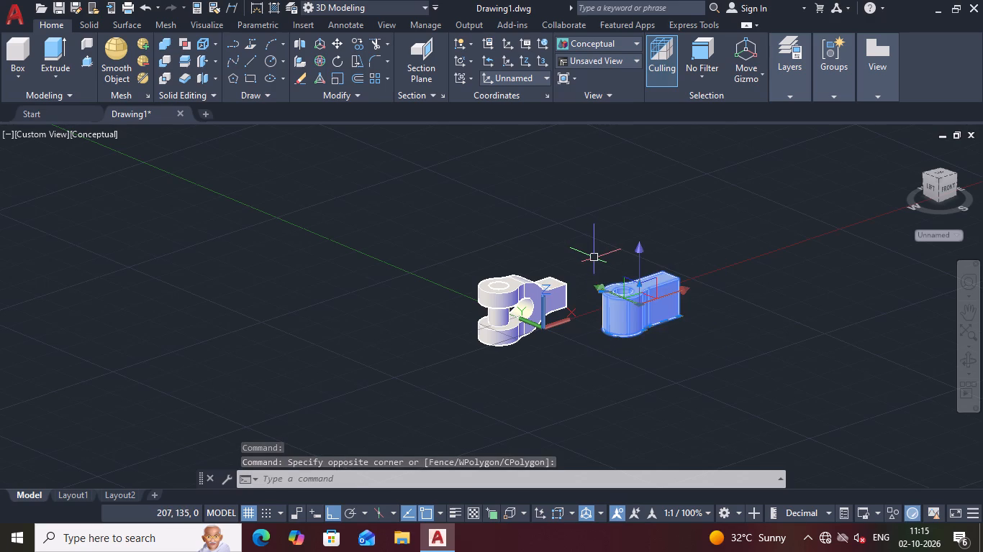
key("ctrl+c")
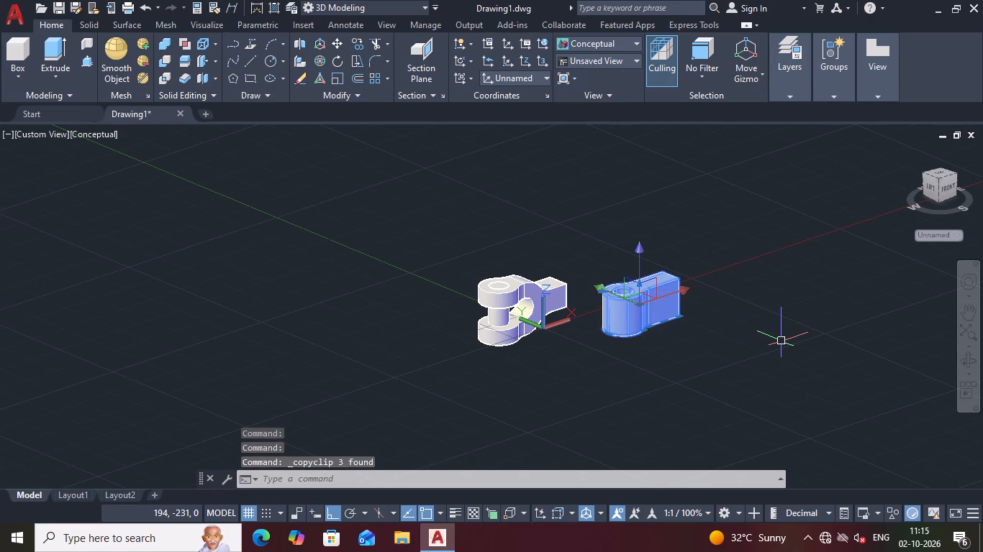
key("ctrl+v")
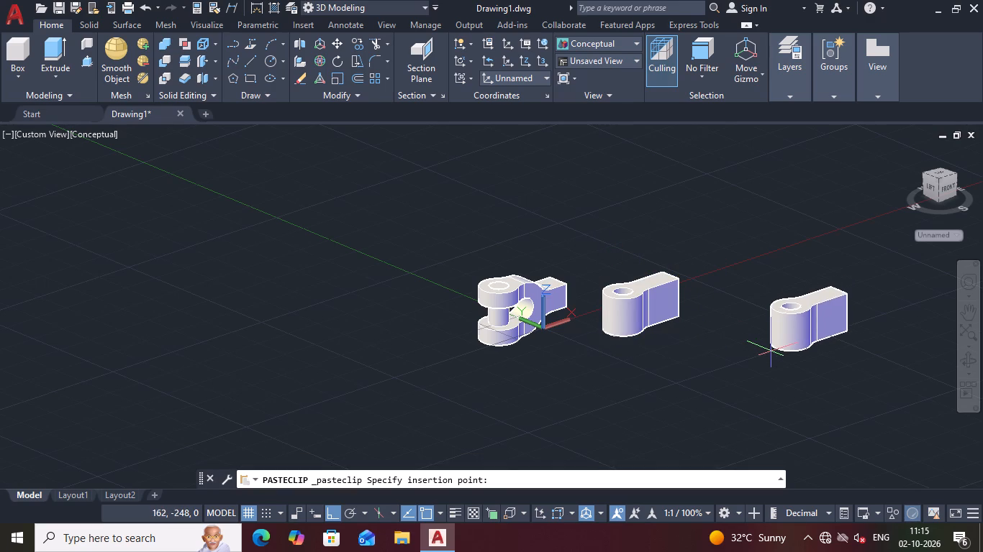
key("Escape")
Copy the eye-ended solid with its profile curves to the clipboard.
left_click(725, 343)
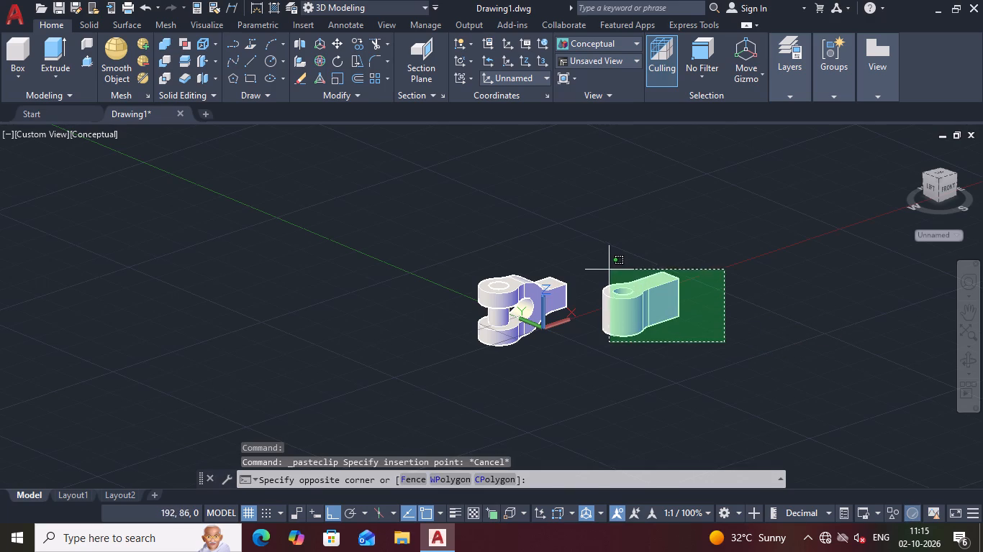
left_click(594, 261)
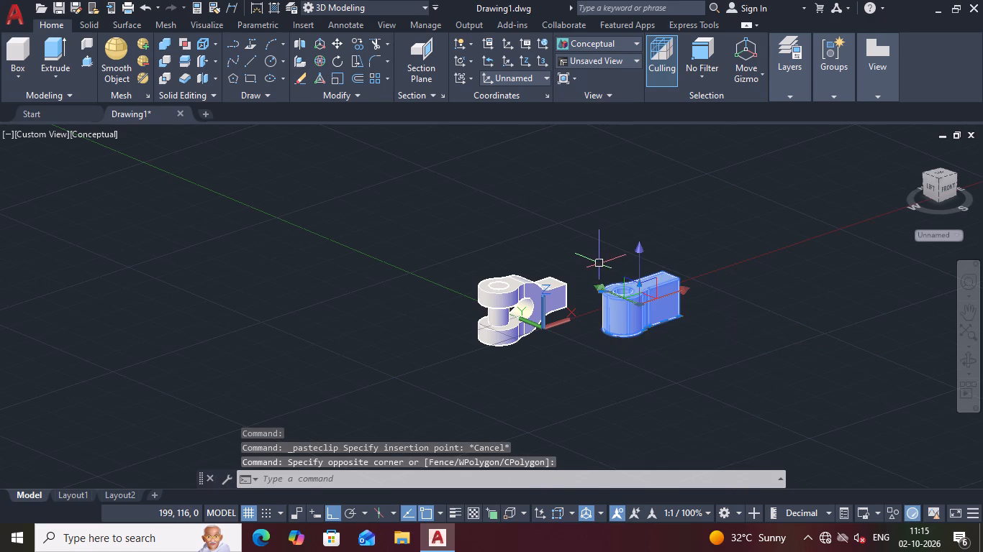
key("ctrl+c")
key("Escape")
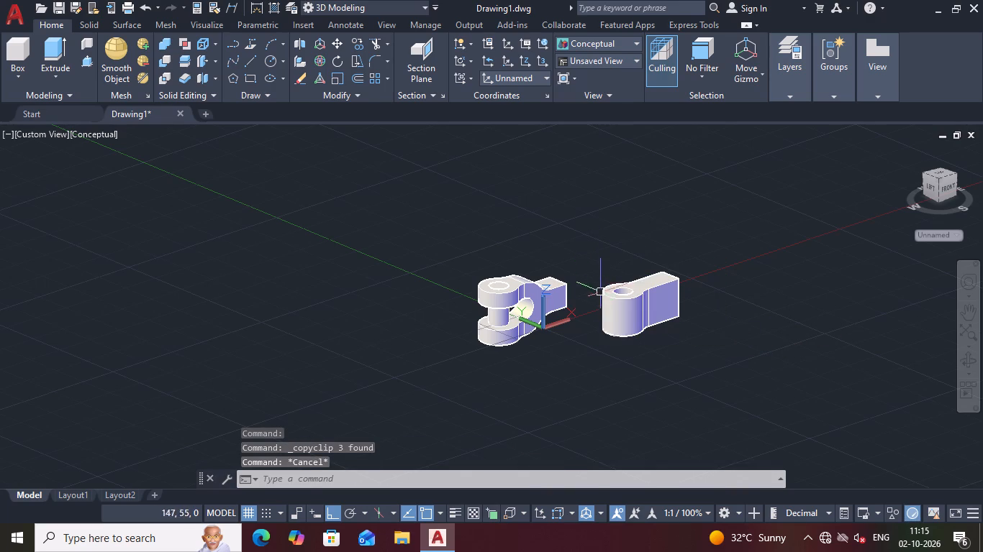
Undo the clipboard operations, the visual style changes and the presspull of the eye-ended mating part, back to its flat profile.
key("ctrl+z")
key("ctrl+z")
key("ctrl+z")
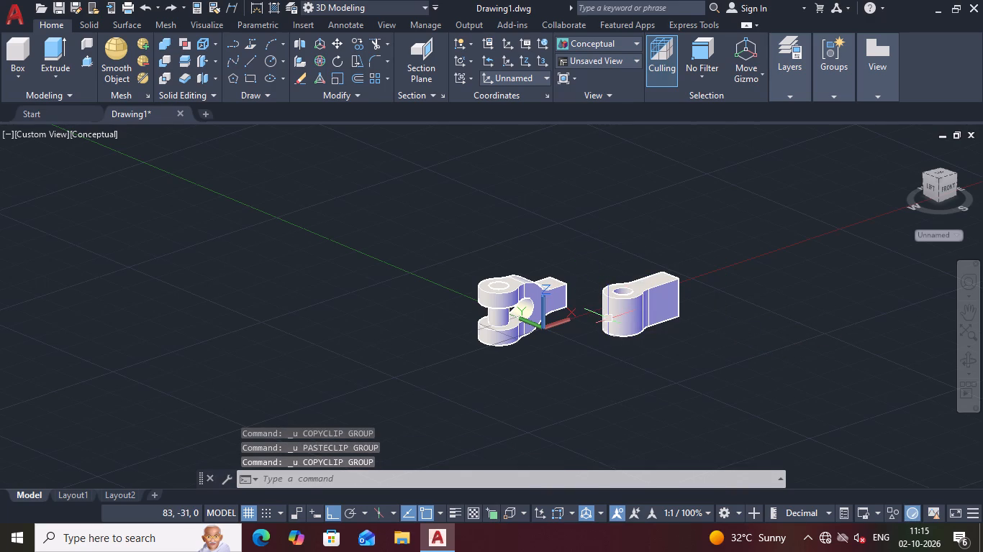
key("ctrl+z")
key("ctrl+z")
key("ctrl+z")
key("ctrl+z")
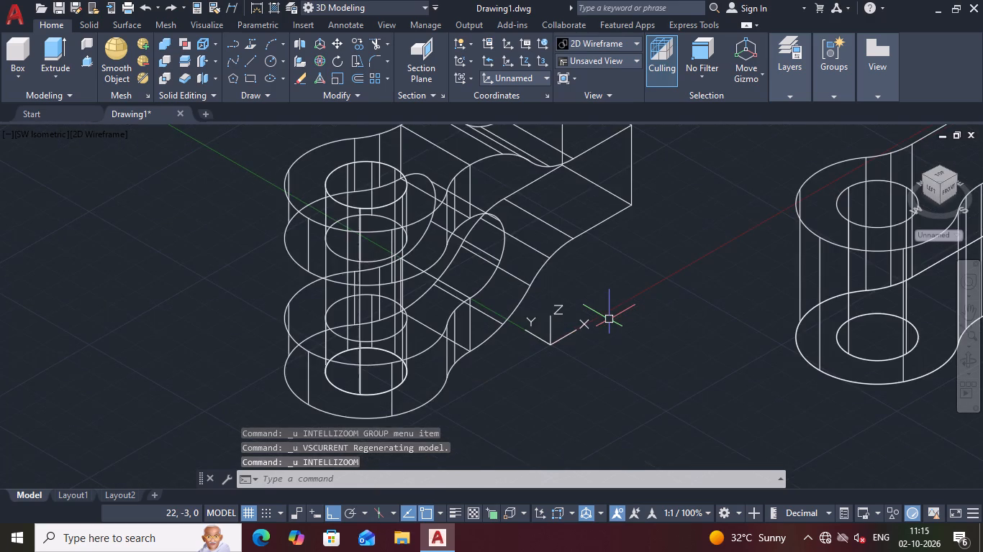
key("ctrl+z")
key("ctrl+z")
key("ctrl+z")
key("ctrl+z")
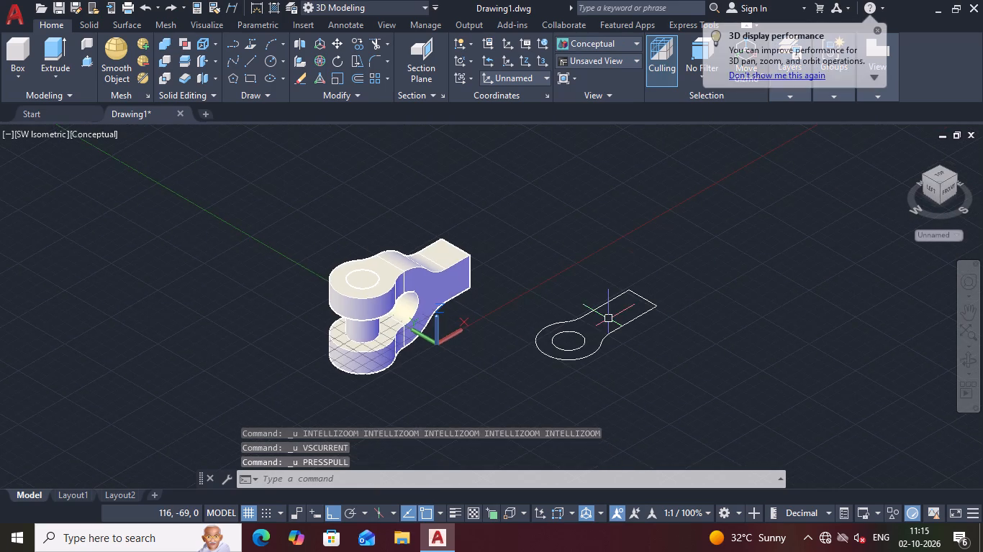
Undo the mating part's profile, from its join and fillets back through its lines and circles.
key("ctrl+z")
key("ctrl+z")
key("ctrl+z")
key("ctrl+z")
key("ctrl+z")
key("ctrl+z")
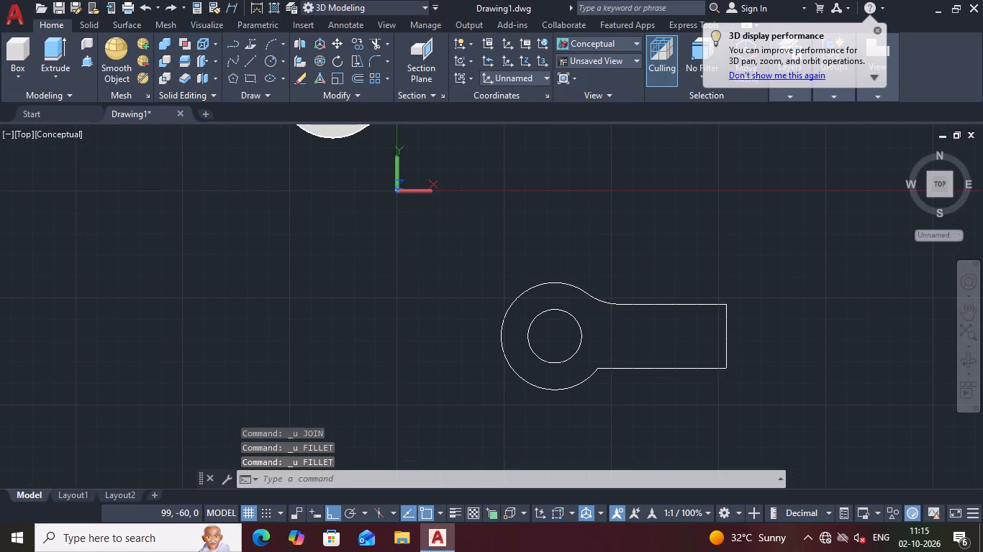
key("ctrl+z")
key("ctrl+z")
key("ctrl+z")
key("ctrl+z")
key("ctrl+z")
key("ctrl+z")
key("ctrl+z")
key("ctrl+z")
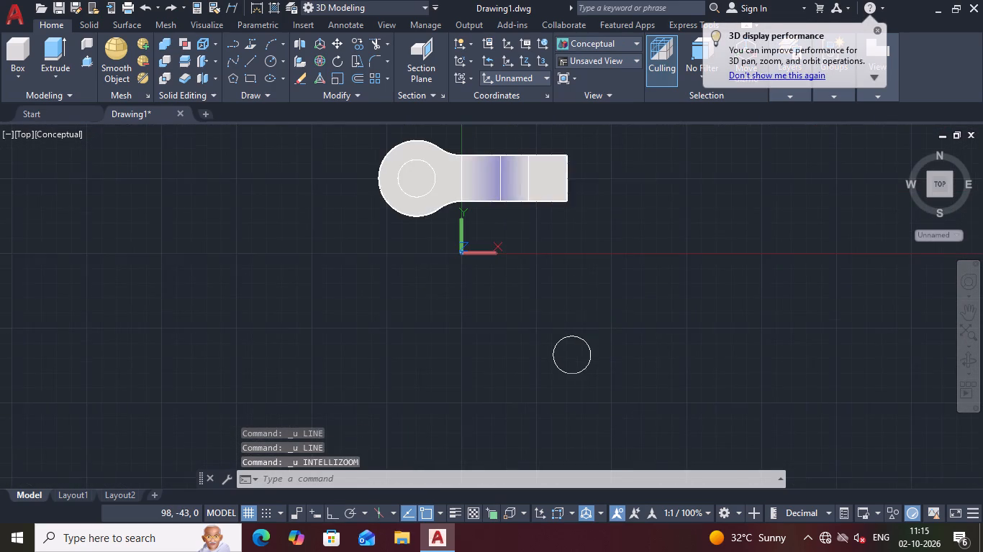
key("ctrl+z")
key("ctrl+z")
key("ctrl+z")
key("ctrl+z")
key("ctrl+z")
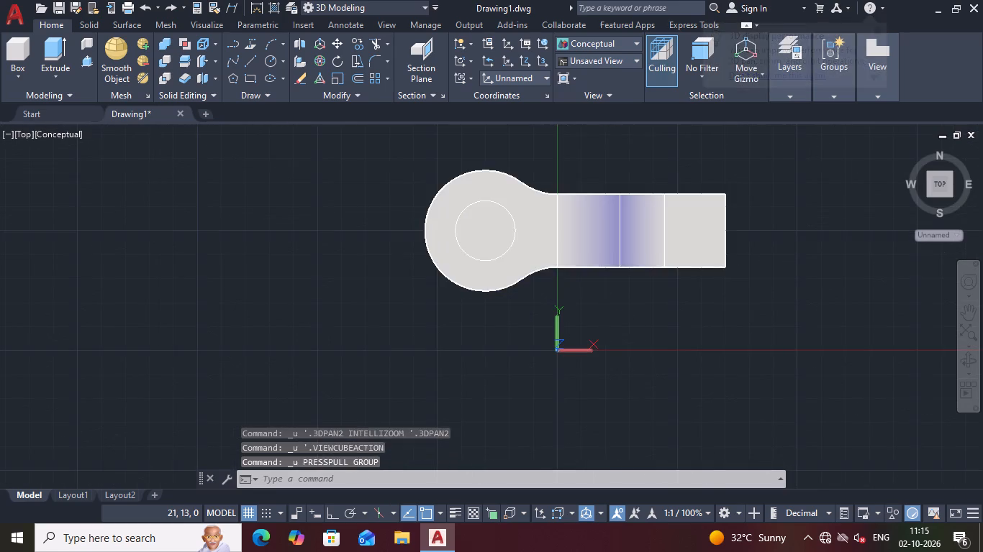
Undo the presspulled cylinder through the fork's arms and the erase made before it.
key("ctrl+z")
key("ctrl+z")
key("ctrl+z")
key("ctrl+z")
key("ctrl+z")
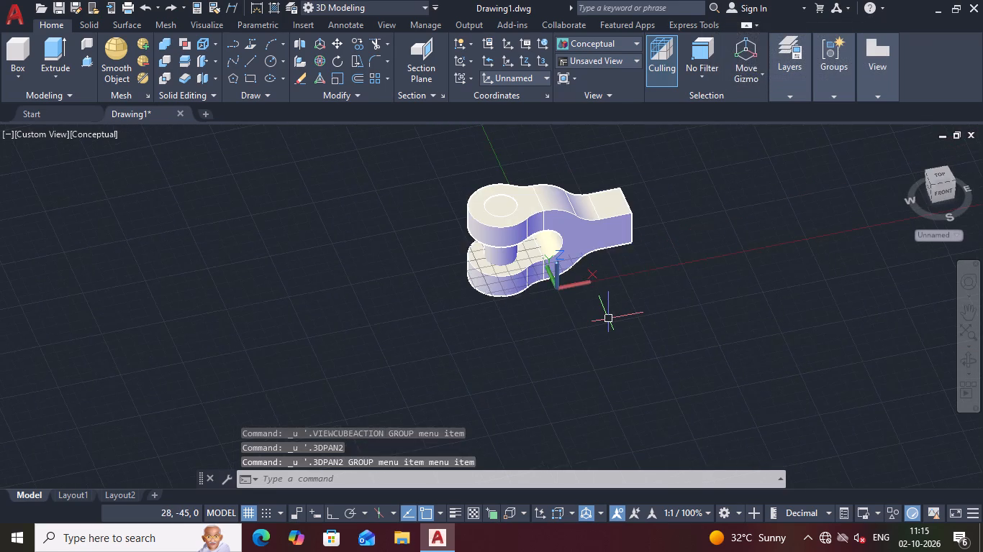
key("ctrl+z")
key("ctrl+z")
key("ctrl+z")
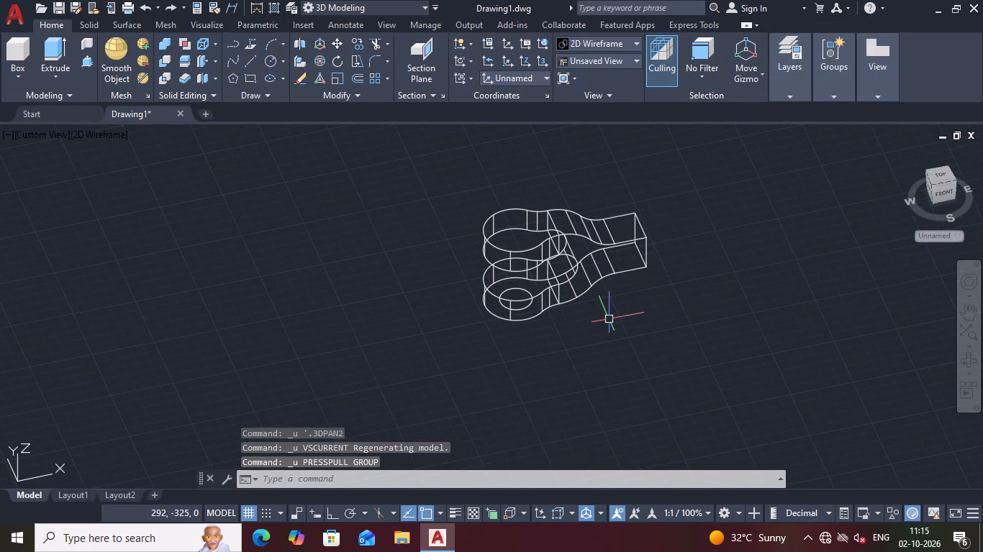
key("ctrl+z")
key("ctrl+z")
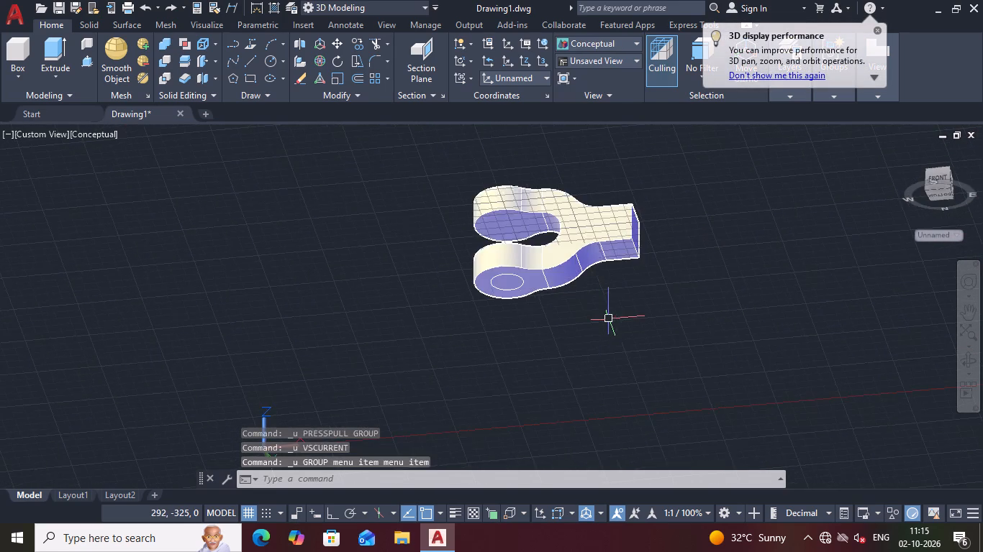
key("ctrl+z")
key("ctrl+z")
key("ctrl+z")
key("ctrl+z")
key("ctrl+z")
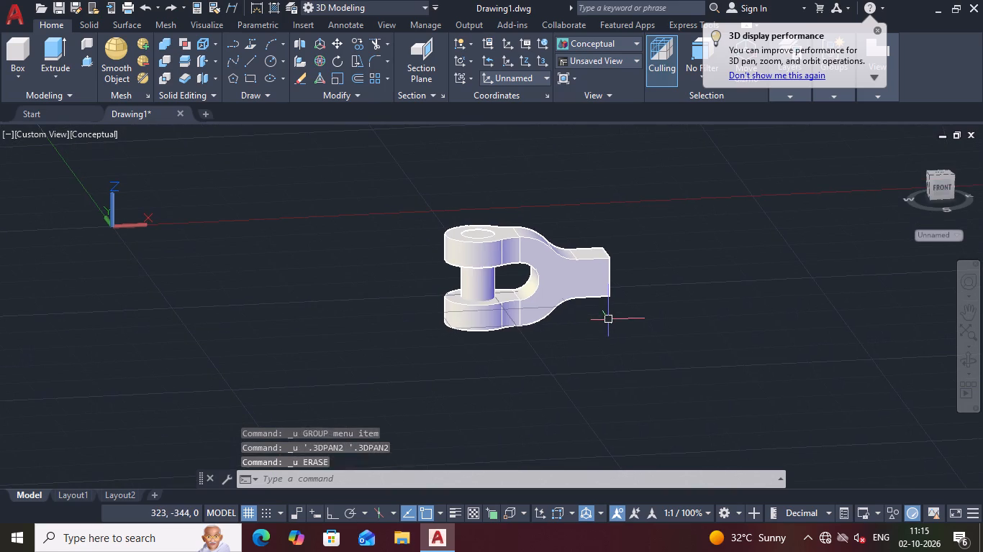
Undo the subtract operations made on the fork and its cylinder.
key("ctrl+z")
key("ctrl+z")
key("ctrl+z")
key("ctrl+z")
key("ctrl+z")
key("ctrl+z")
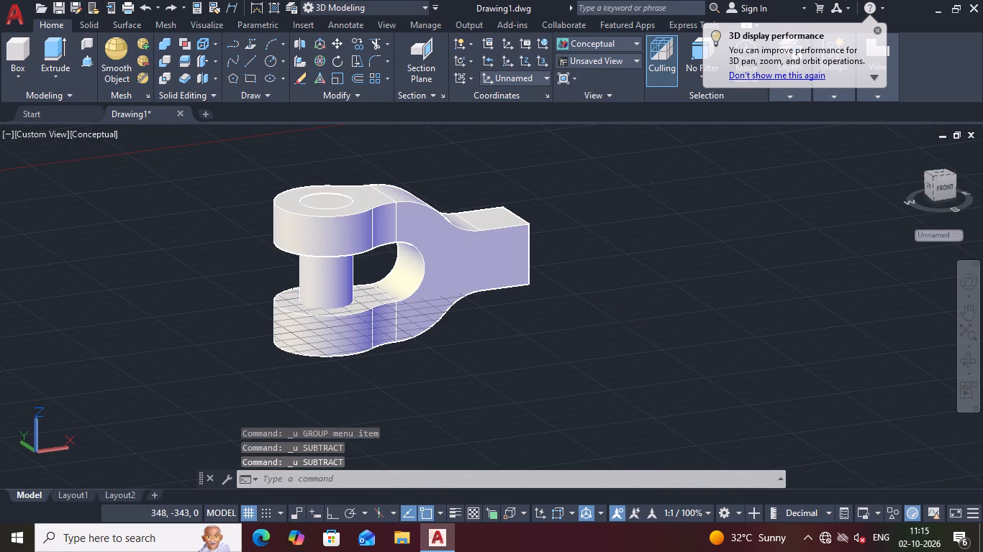
key("ctrl+z")
key("ctrl+z")
key("ctrl+z")
key("ctrl+z")
key("ctrl+z")
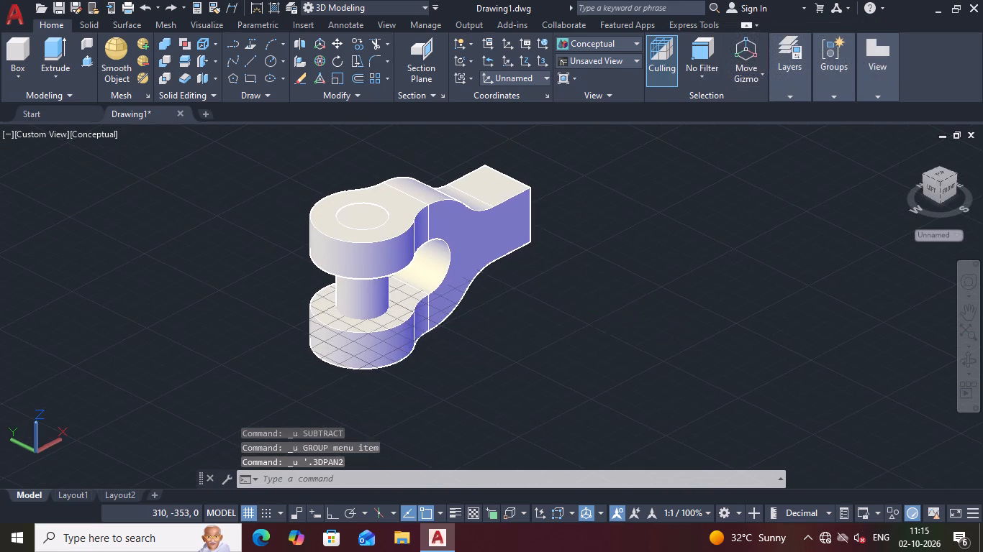
Undo the fork's presspull and extrude operations, back to the full-width slotted block with the flat eye-shaped profile and circle at its base.
key("ctrl+z")
key("ctrl+z")
key("ctrl+z")
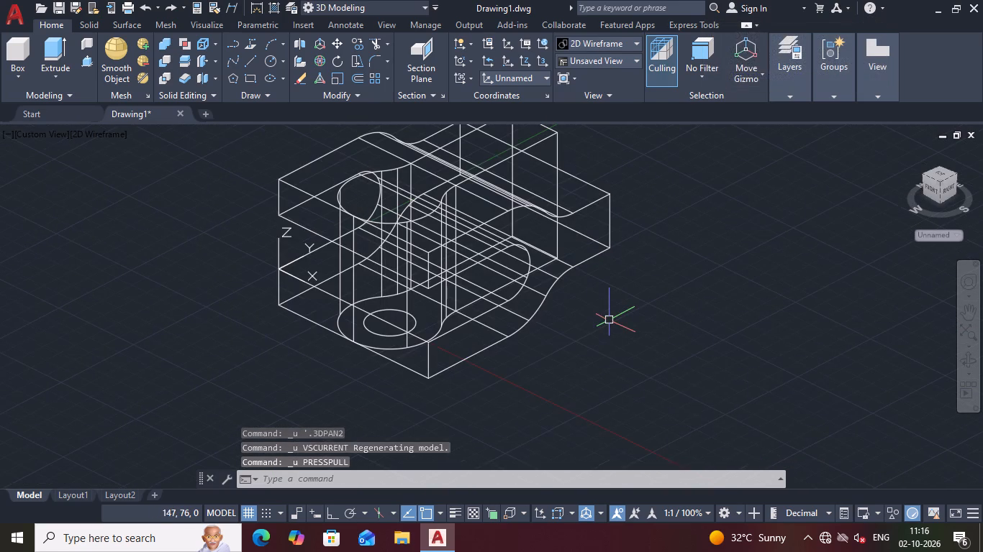
key("ctrl+z")
key("ctrl+z")
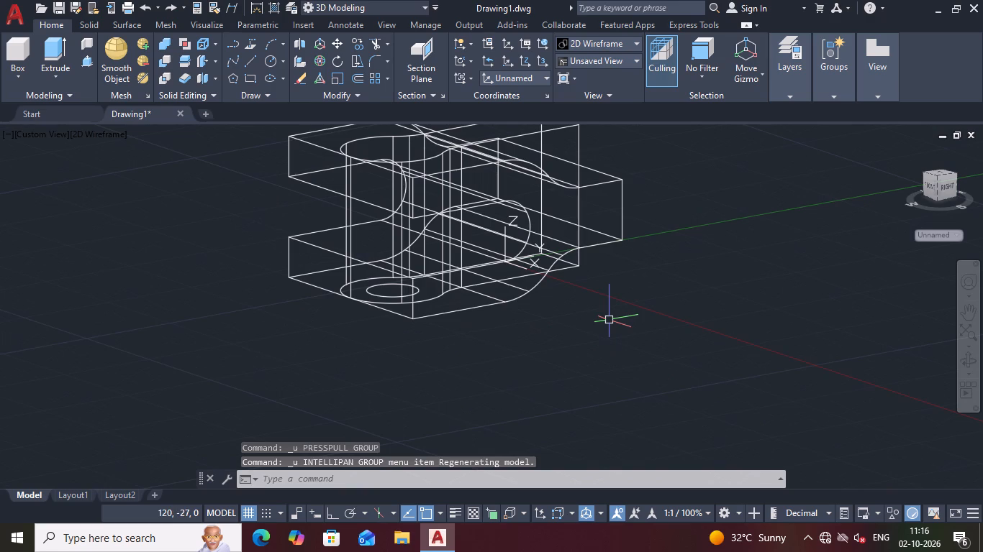
key("ctrl+z")
key("ctrl+z")
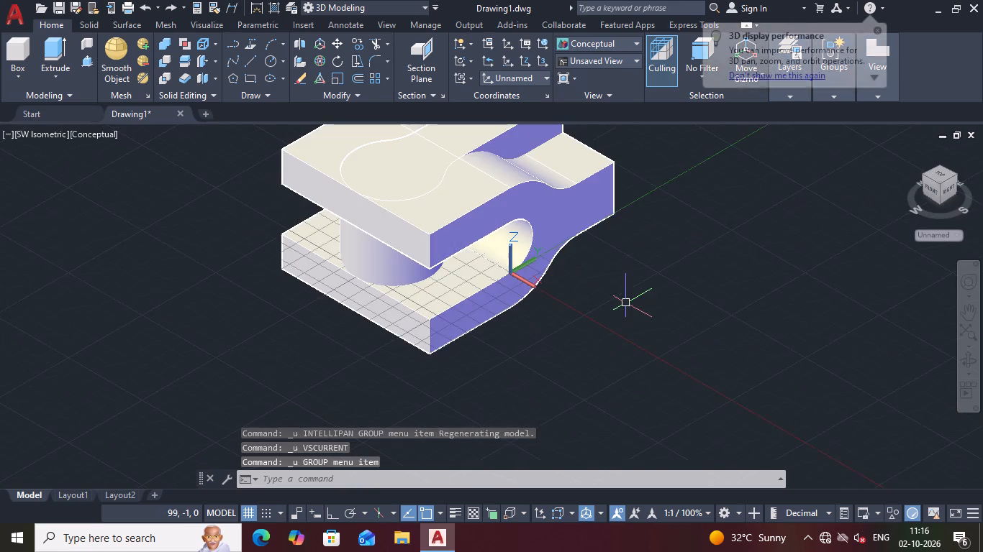
key("ctrl+z")
key("ctrl+z")
key("ctrl+z")
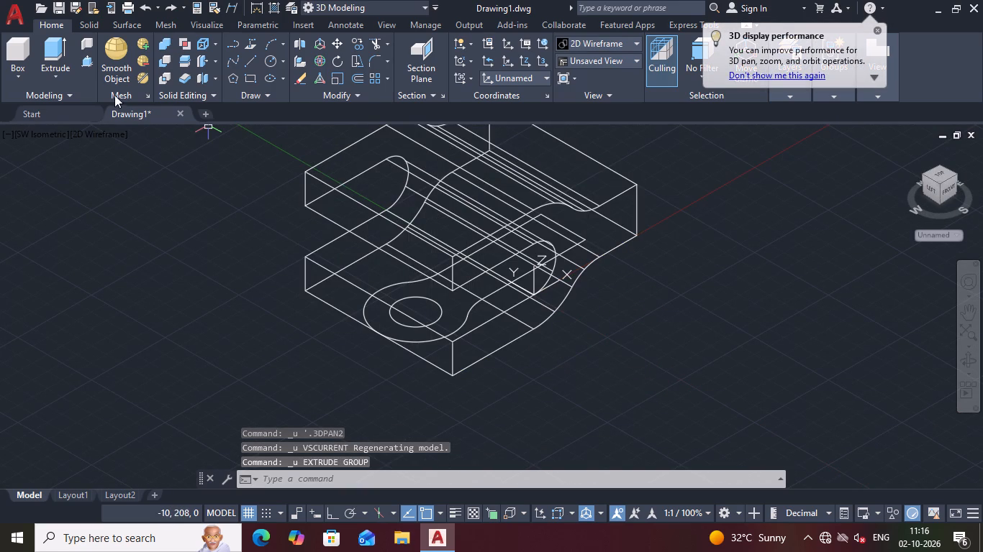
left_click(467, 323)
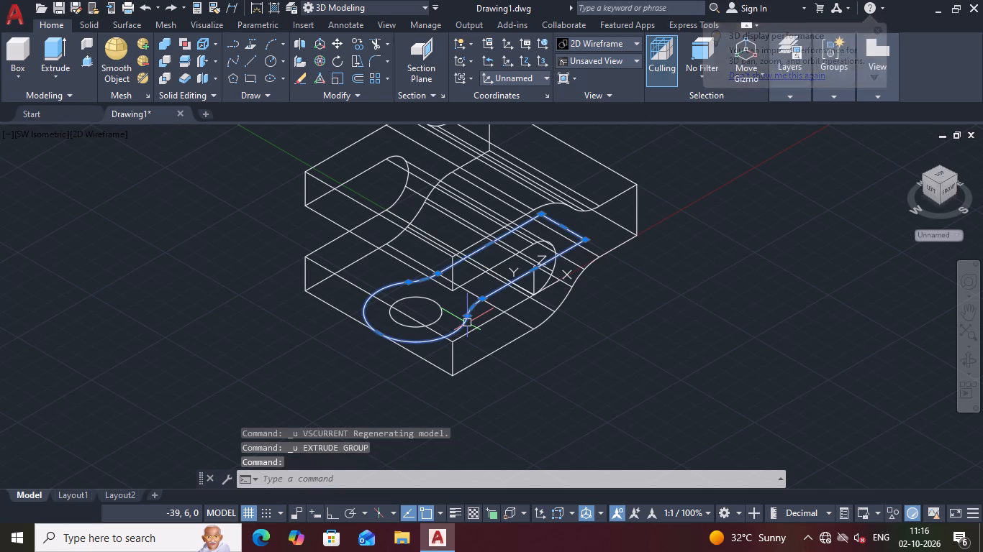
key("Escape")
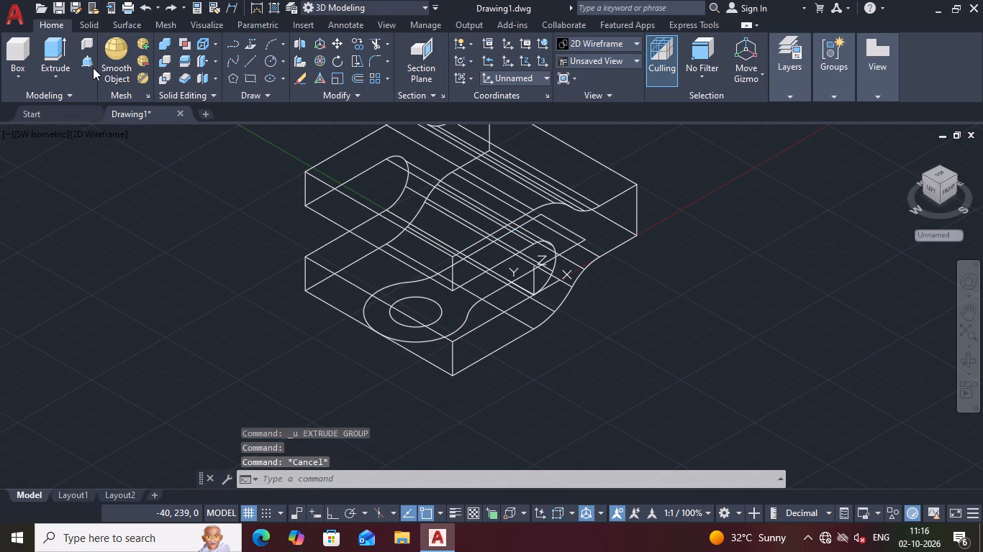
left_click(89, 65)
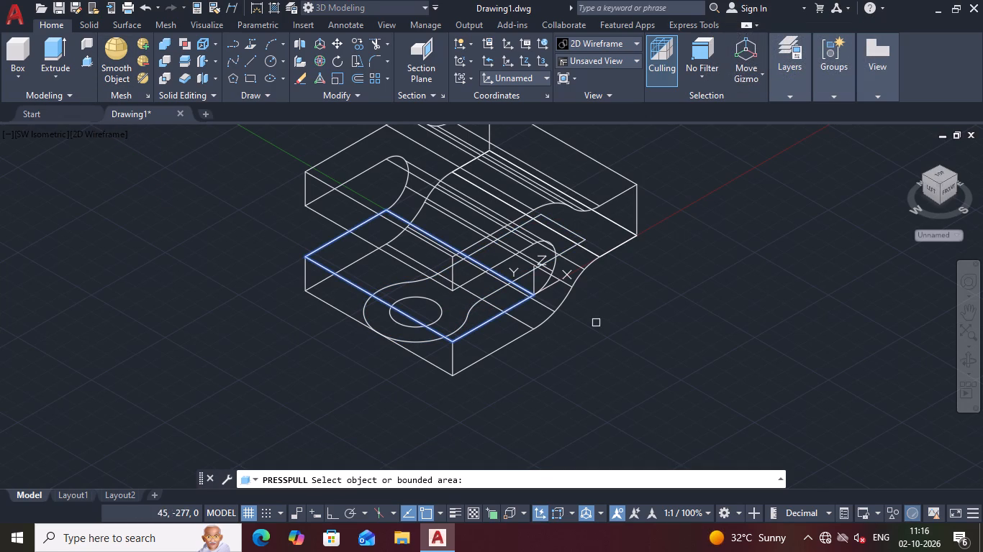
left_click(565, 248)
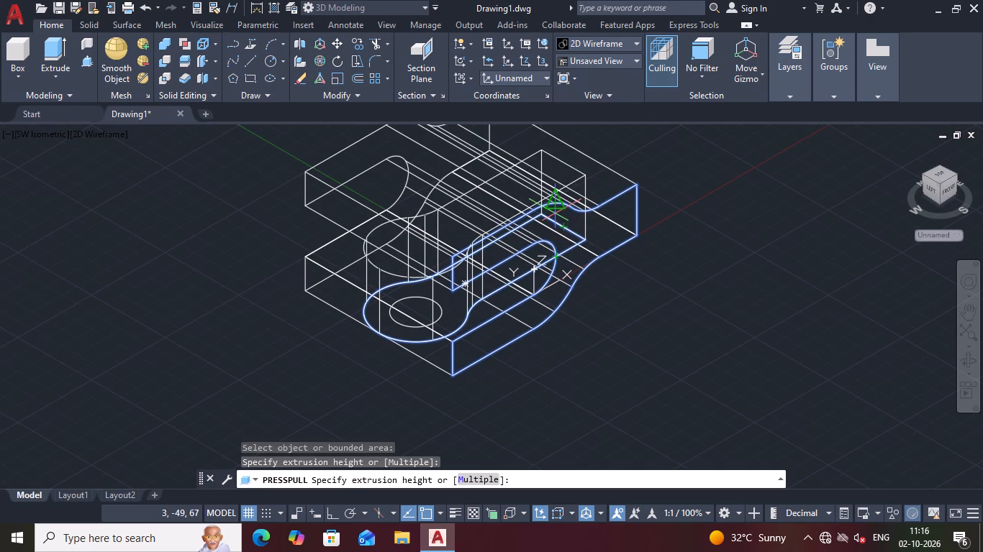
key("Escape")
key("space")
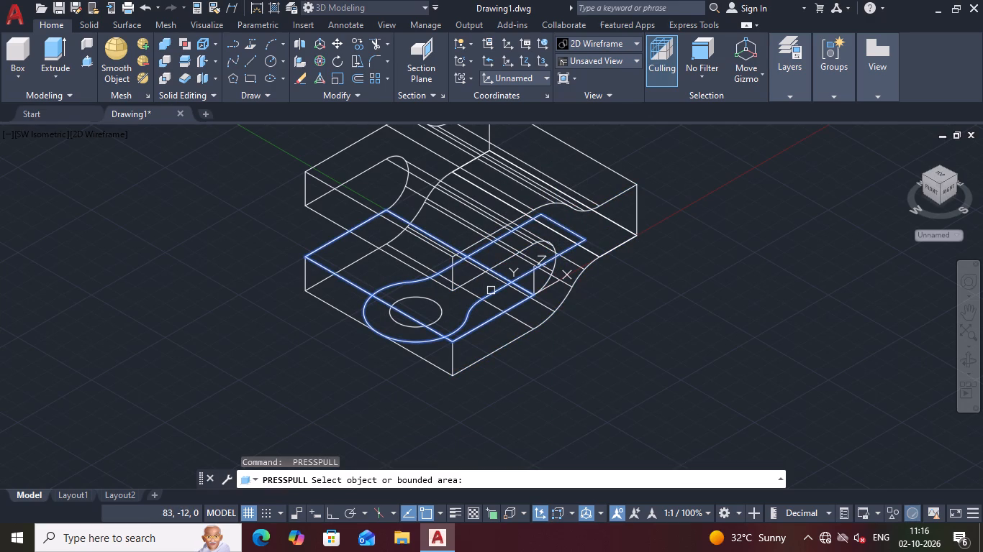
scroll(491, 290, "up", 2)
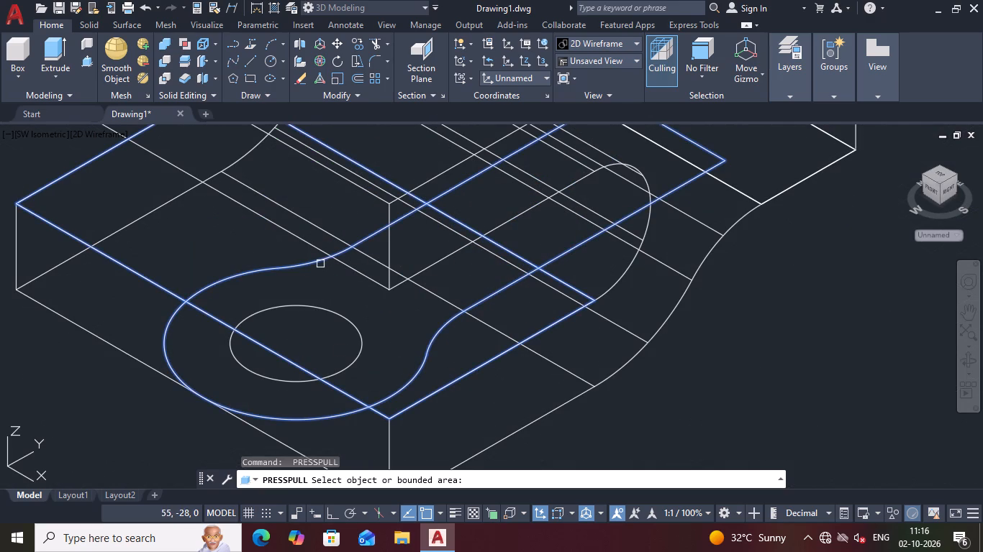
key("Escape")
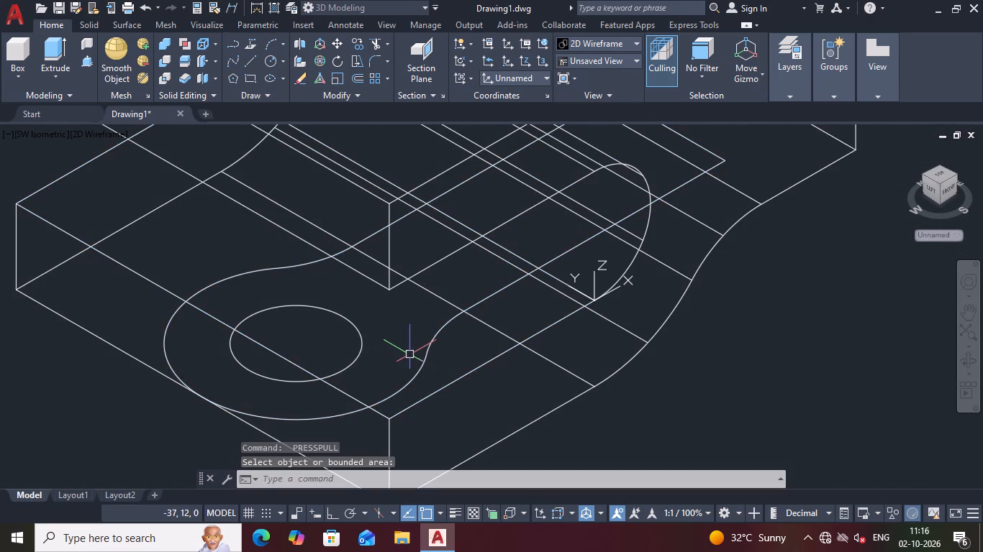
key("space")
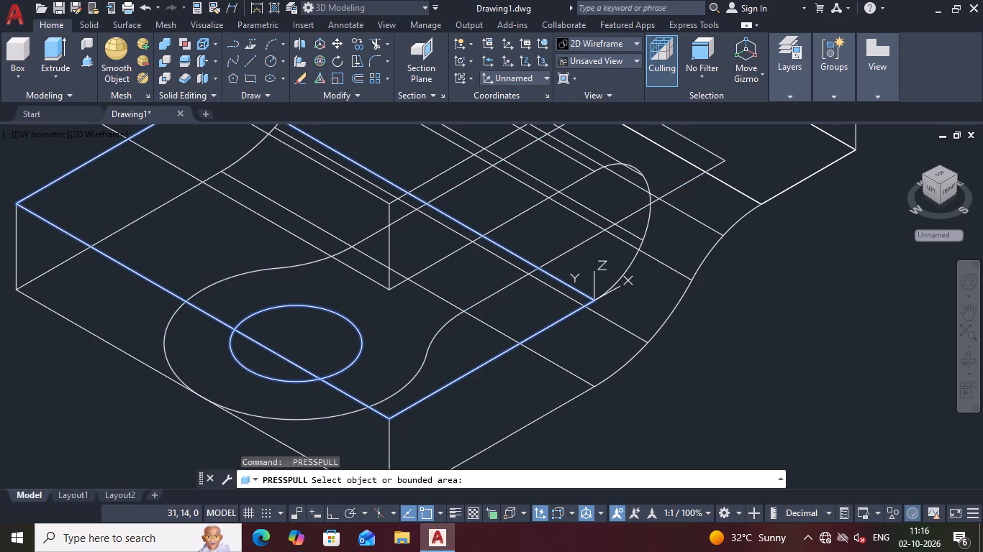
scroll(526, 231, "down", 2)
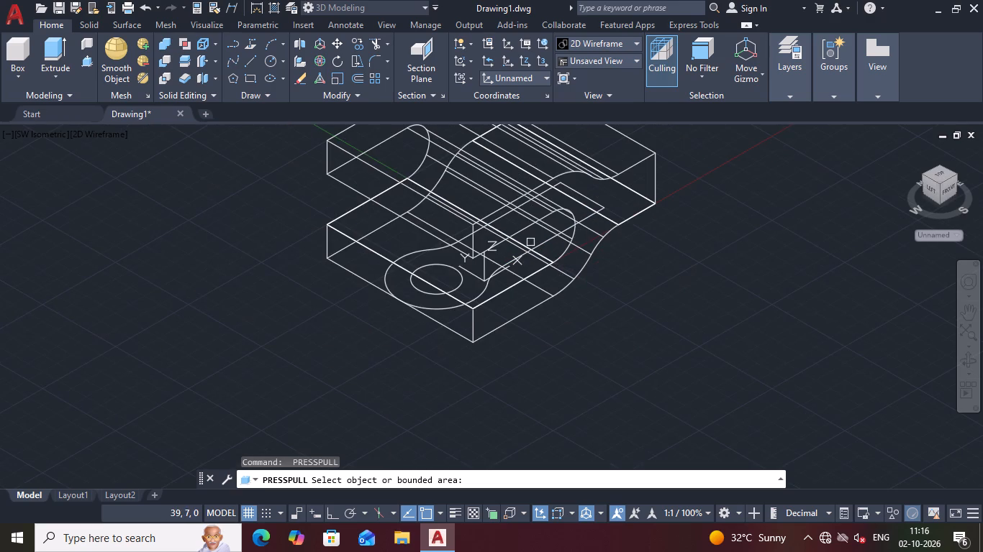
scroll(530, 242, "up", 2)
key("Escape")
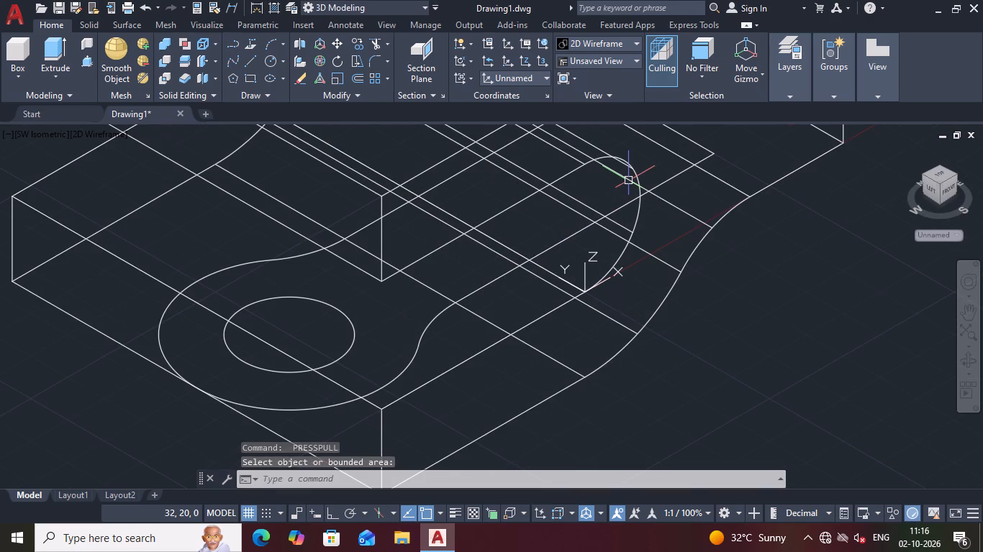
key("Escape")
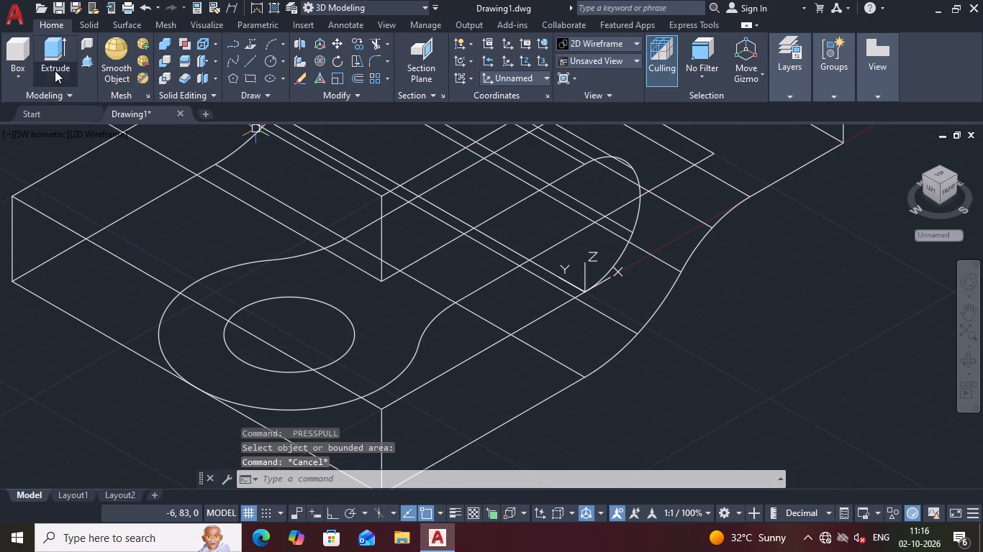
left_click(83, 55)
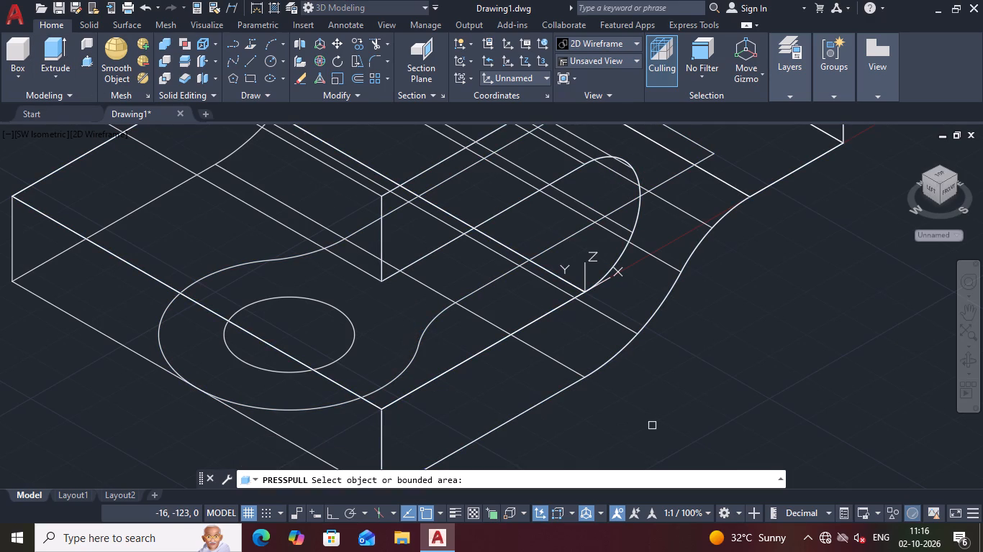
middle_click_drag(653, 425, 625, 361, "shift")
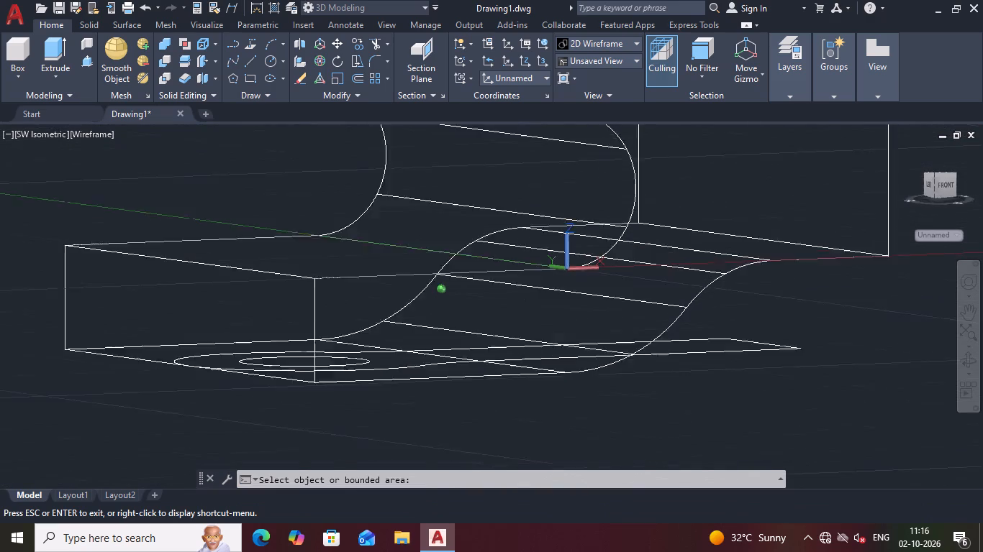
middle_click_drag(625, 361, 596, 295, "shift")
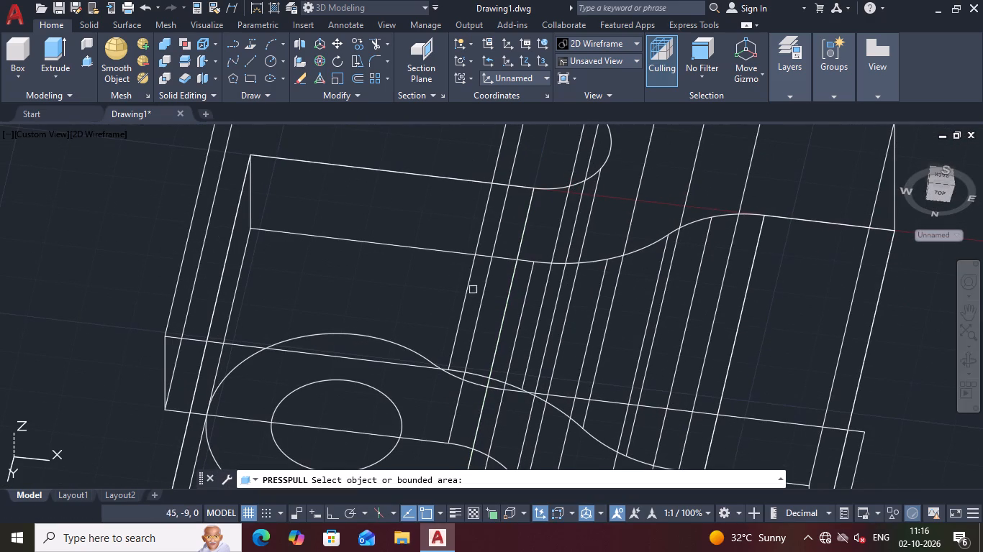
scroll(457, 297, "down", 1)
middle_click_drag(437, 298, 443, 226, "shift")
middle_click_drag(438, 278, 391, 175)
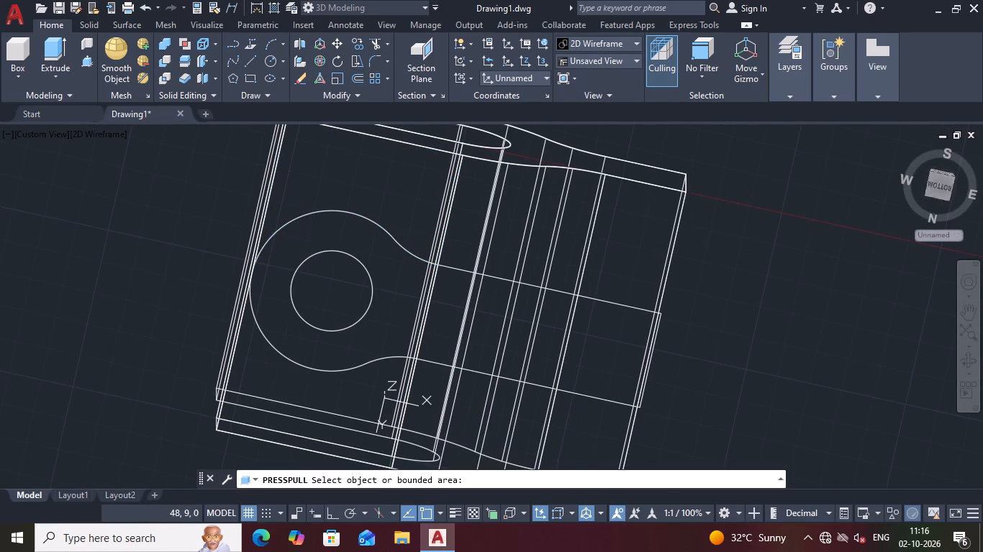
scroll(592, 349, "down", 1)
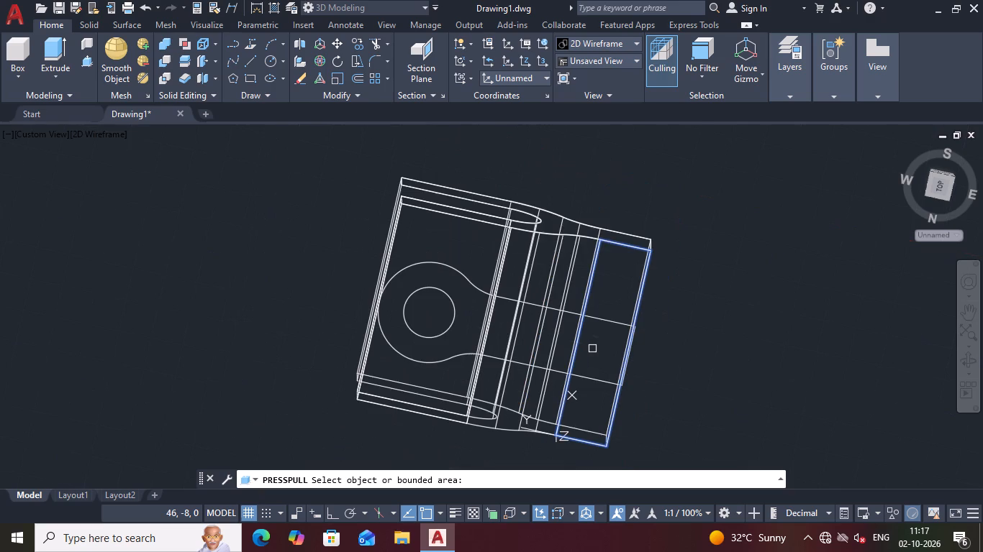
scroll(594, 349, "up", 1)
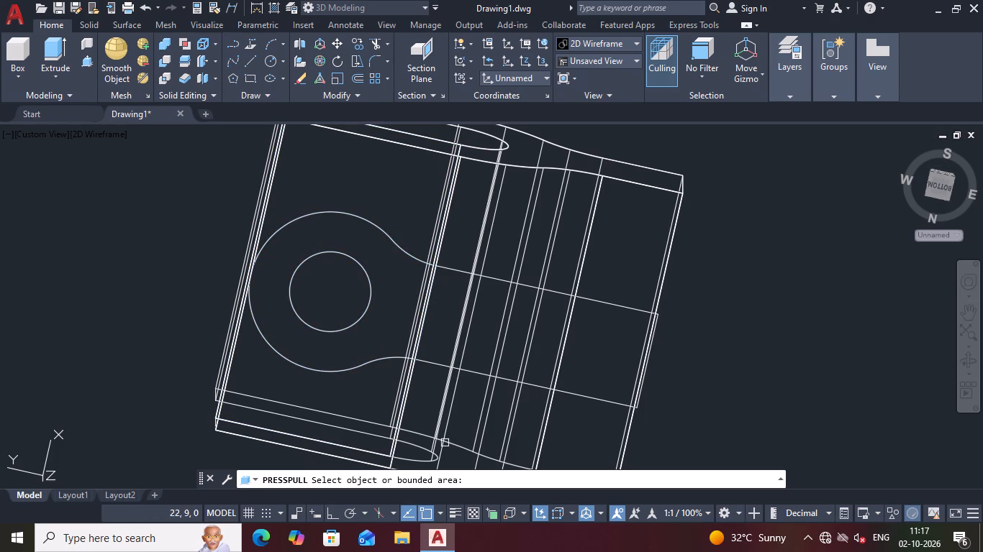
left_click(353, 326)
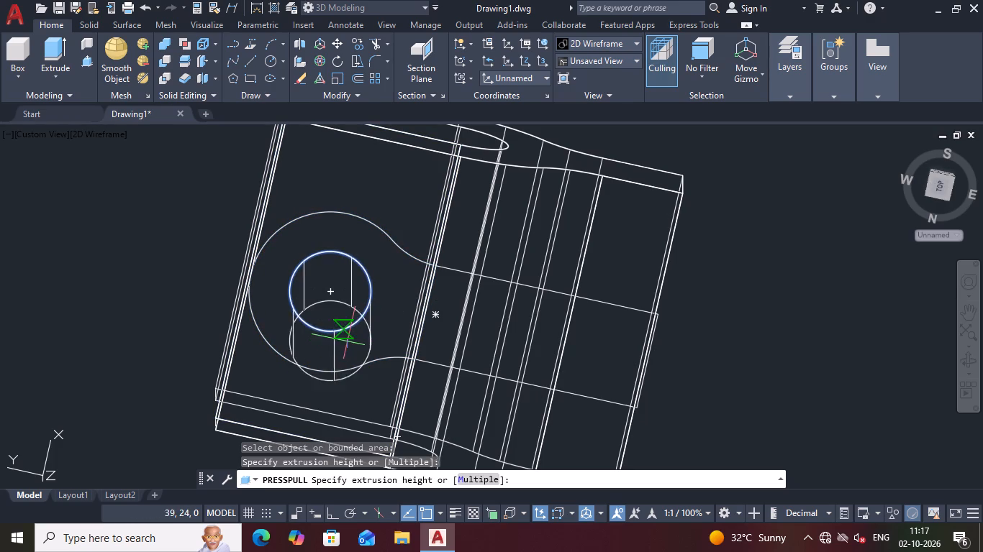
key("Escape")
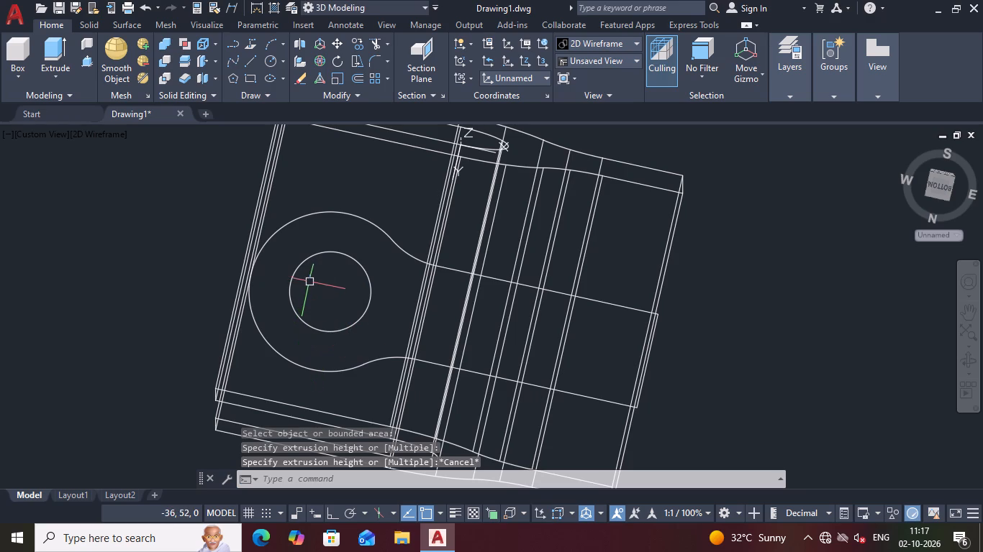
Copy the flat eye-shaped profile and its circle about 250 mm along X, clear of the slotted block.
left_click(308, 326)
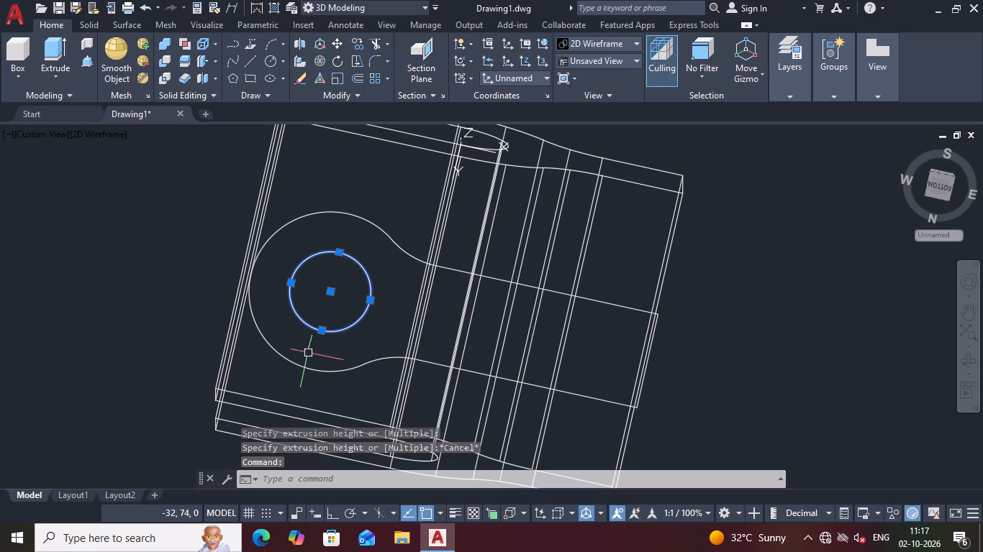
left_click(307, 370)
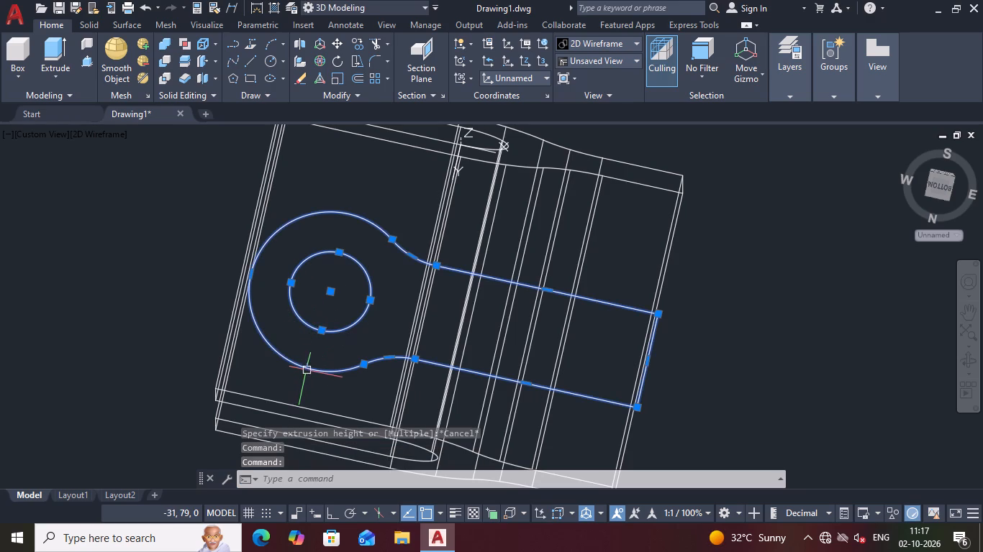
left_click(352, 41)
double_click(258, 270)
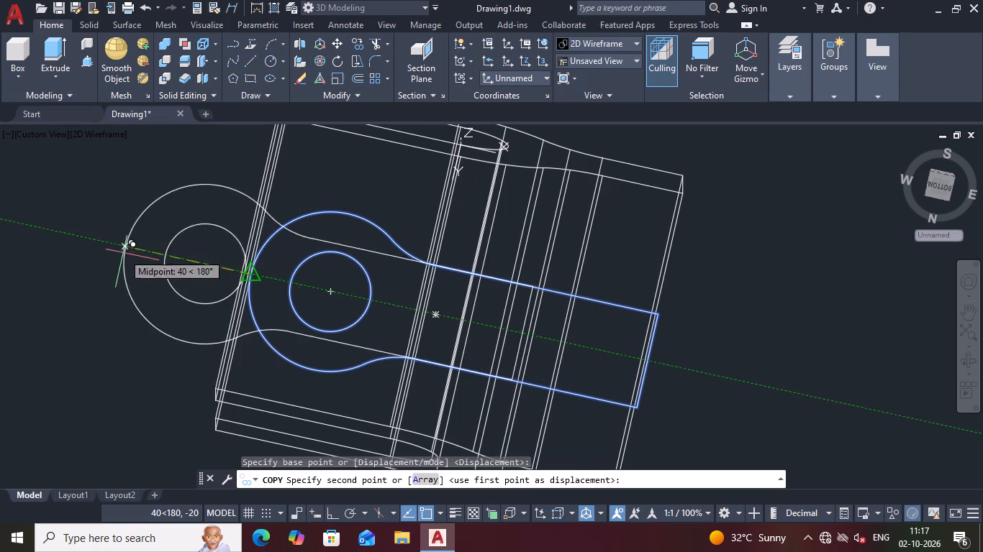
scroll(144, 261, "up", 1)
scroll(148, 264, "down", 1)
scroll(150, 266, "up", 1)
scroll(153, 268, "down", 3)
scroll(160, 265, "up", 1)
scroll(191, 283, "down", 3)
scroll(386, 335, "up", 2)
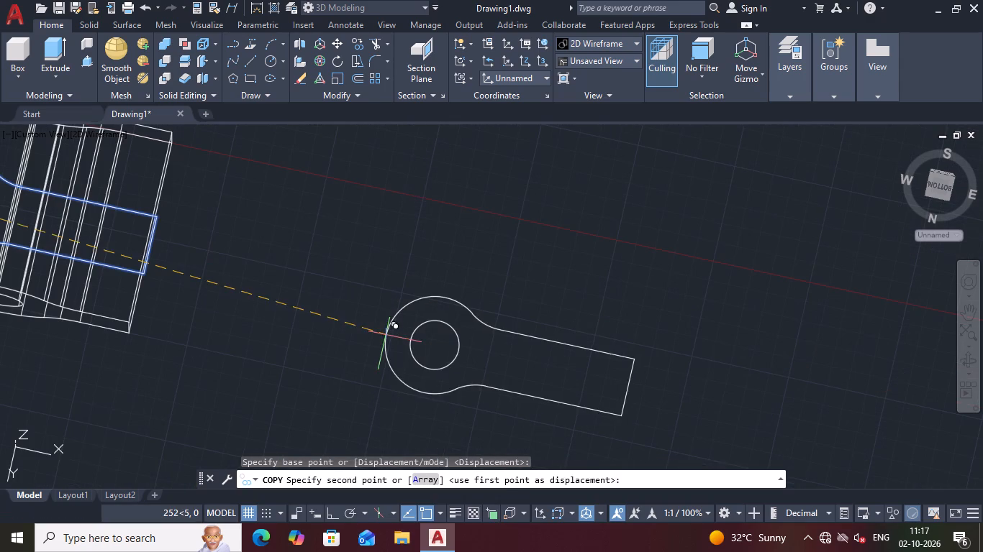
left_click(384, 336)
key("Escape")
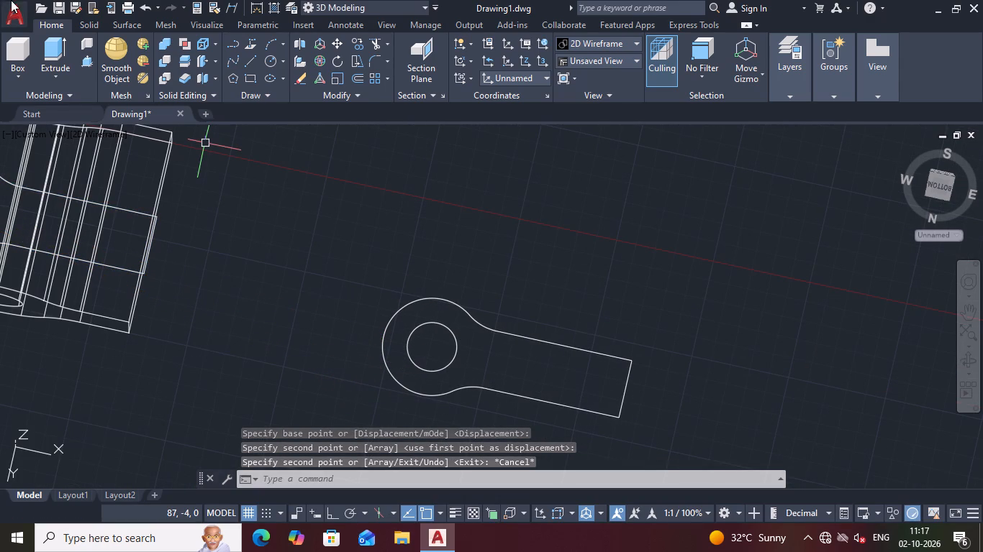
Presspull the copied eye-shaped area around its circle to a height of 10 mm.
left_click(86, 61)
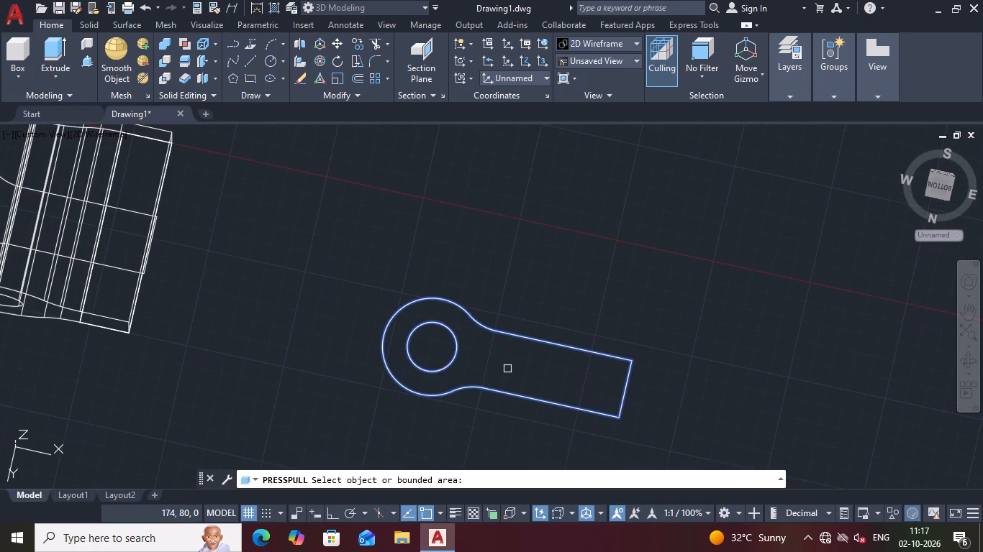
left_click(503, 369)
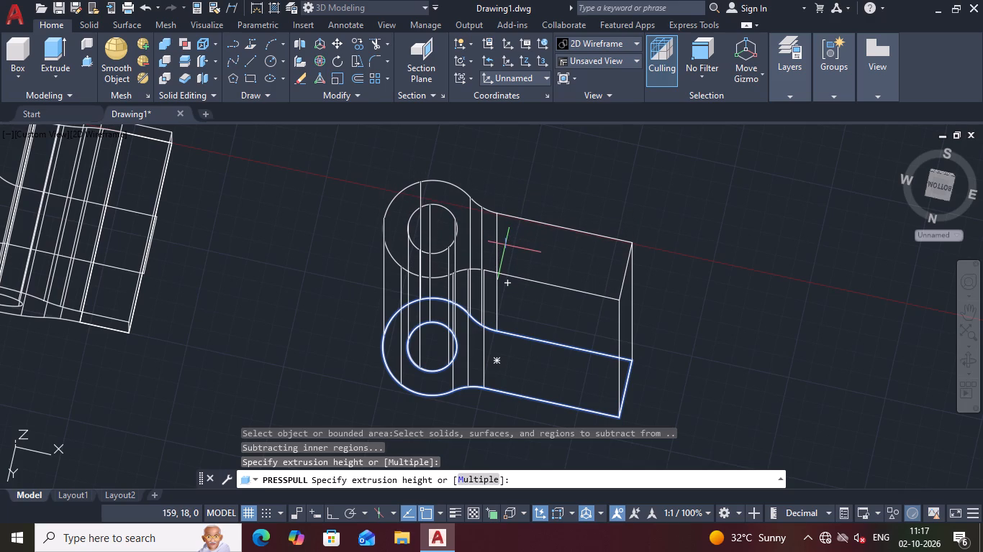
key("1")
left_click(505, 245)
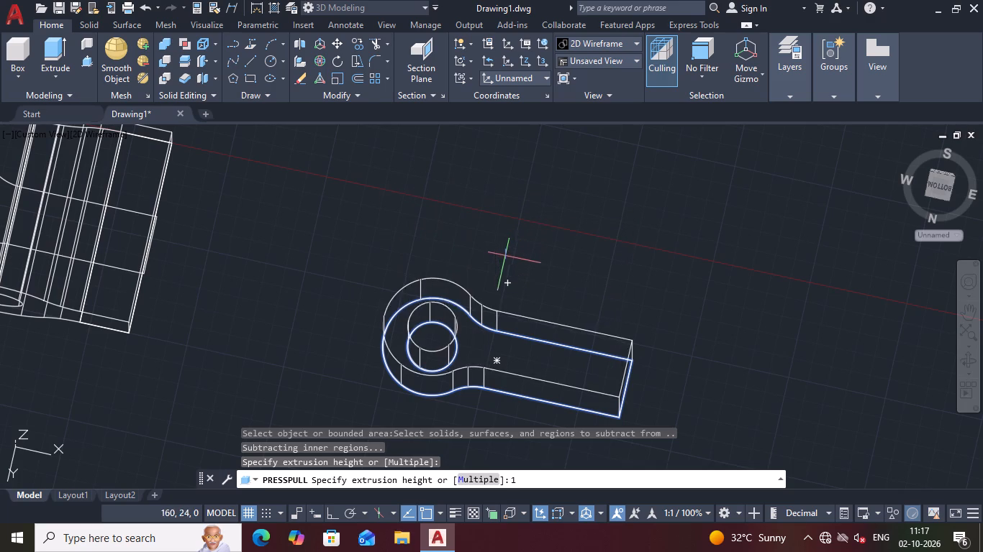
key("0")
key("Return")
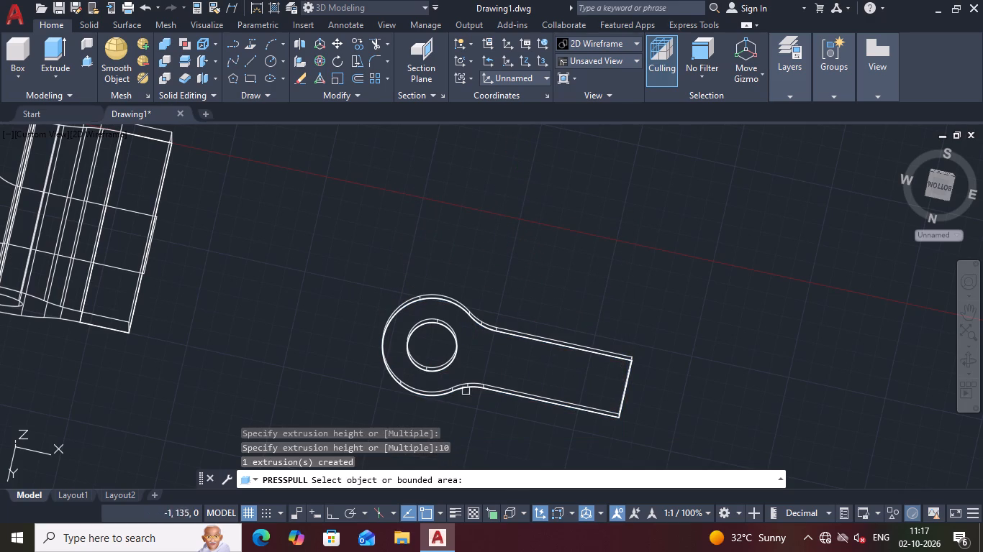
Examine the extruded eye-ended part from below and from the side, comparing its thickness with the slotted block.
middle_click_drag(340, 380, 380, 327)
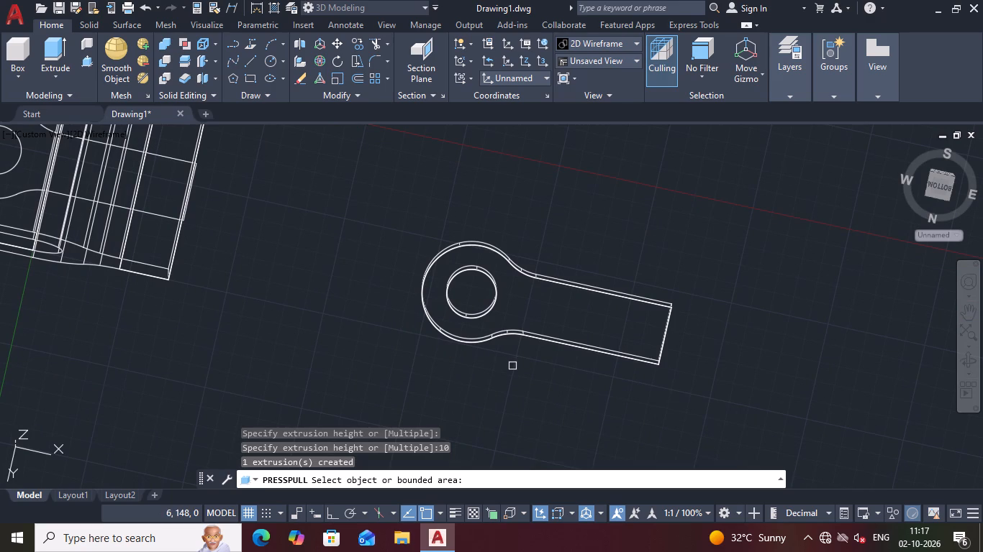
middle_click_drag(523, 396, 608, 293, "shift")
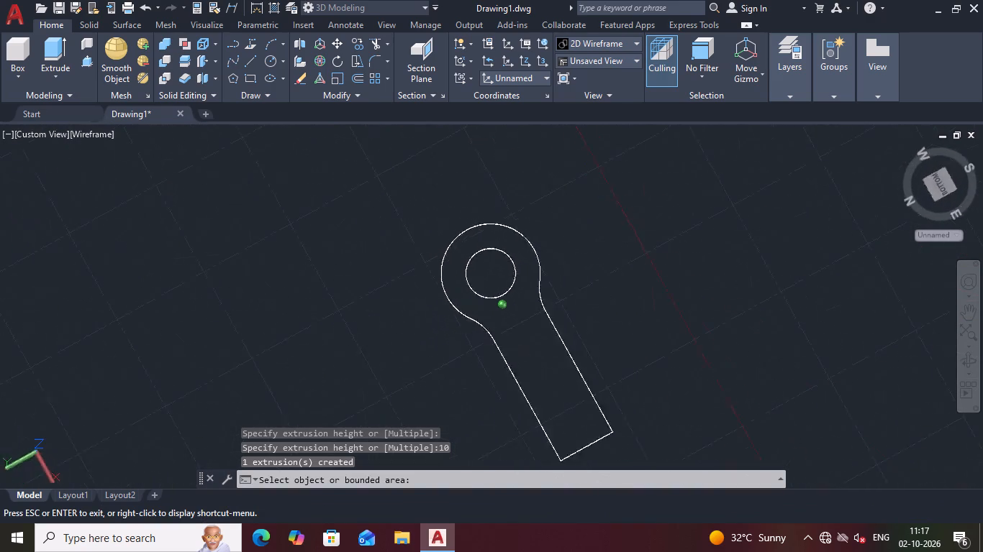
middle_click_drag(608, 293, 594, 296, "shift")
middle_click_drag(478, 431, 591, 313, "shift")
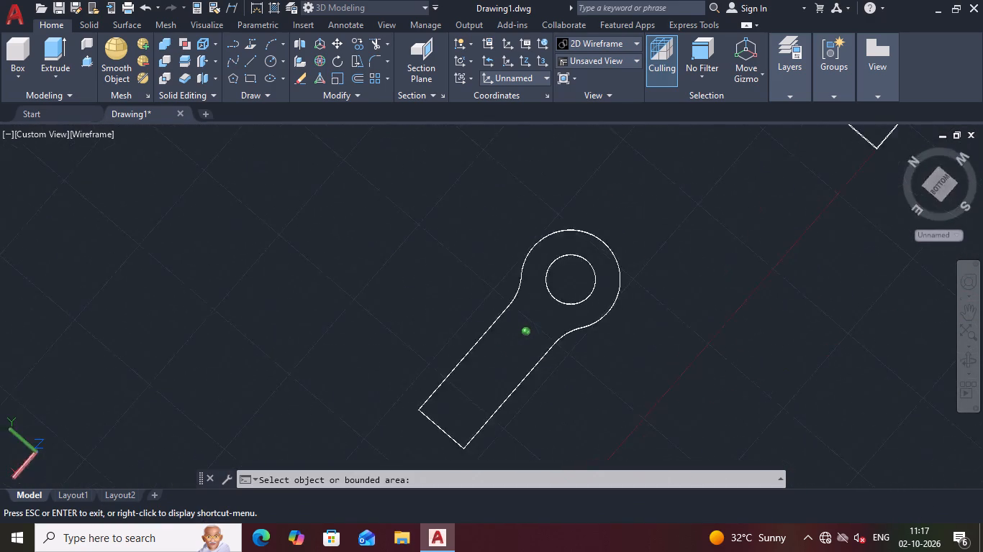
middle_click_drag(591, 313, 371, 211, "shift")
middle_click_drag(553, 445, 697, 424, "shift")
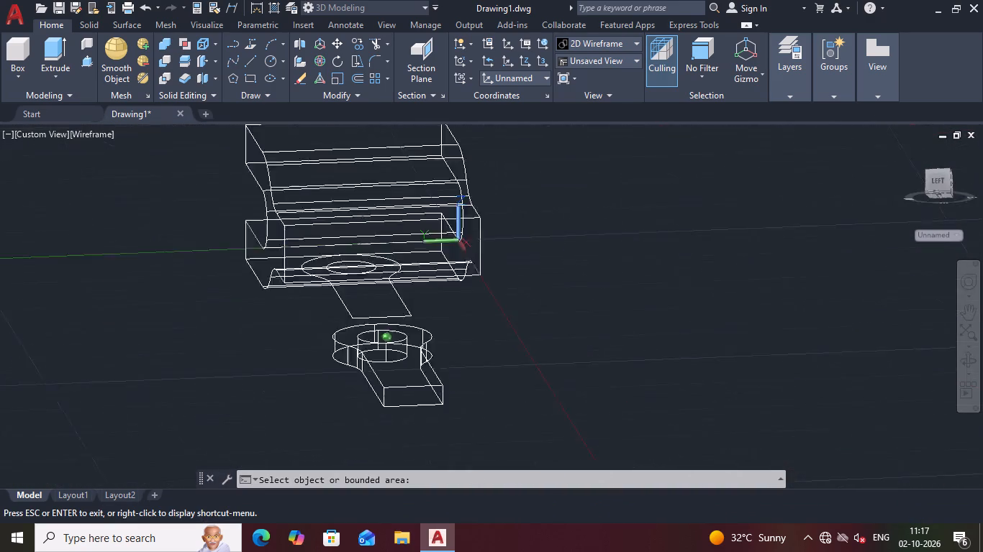
middle_click_drag(697, 424, 696, 420, "shift")
middle_click_drag(695, 419, 715, 454, "shift")
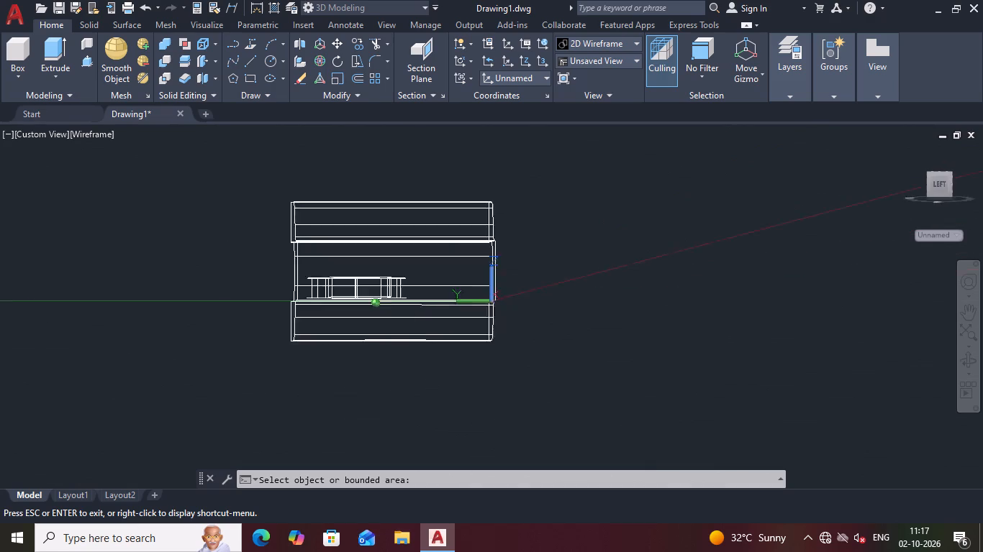
middle_click_drag(715, 454, 620, 441, "shift")
scroll(566, 341, "down", 1, "shift")
scroll(564, 339, "up", 1, "shift")
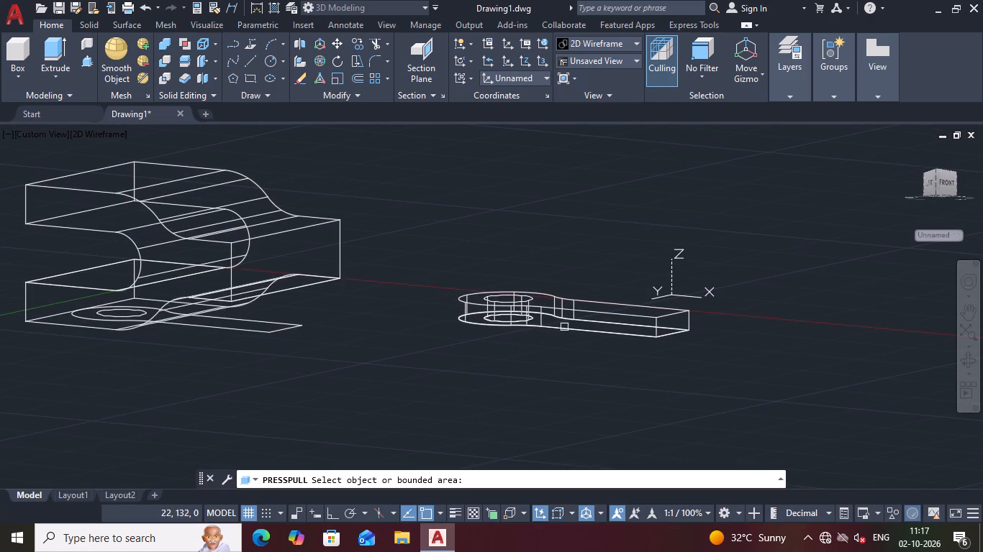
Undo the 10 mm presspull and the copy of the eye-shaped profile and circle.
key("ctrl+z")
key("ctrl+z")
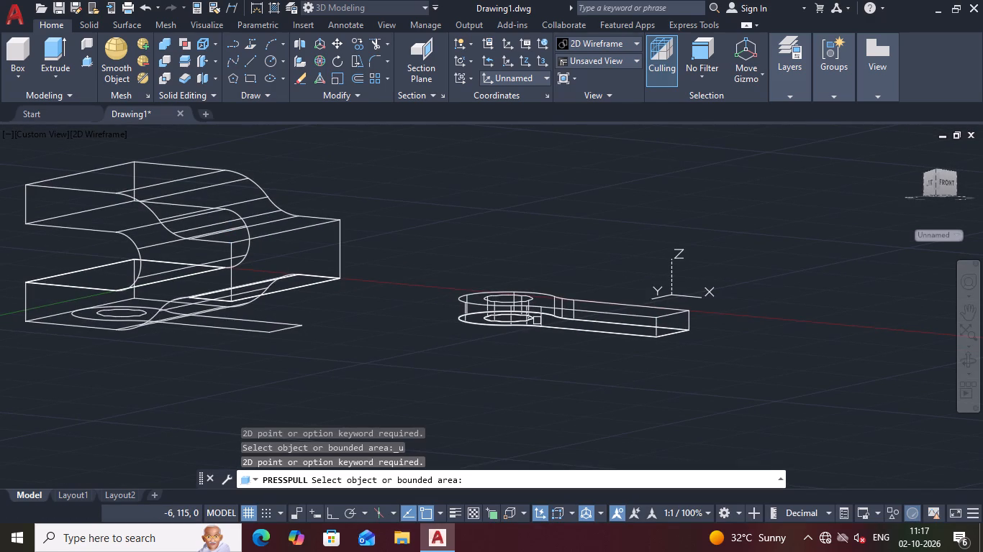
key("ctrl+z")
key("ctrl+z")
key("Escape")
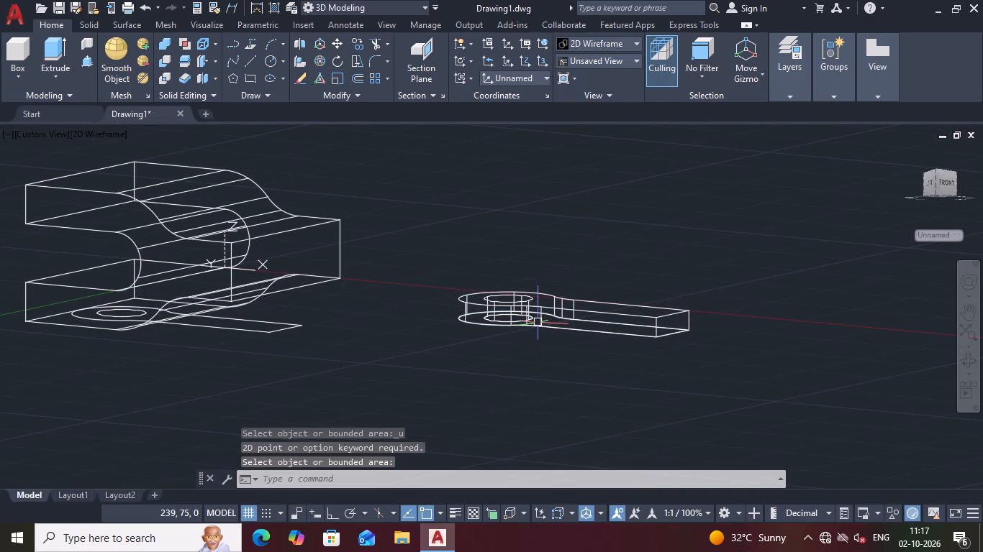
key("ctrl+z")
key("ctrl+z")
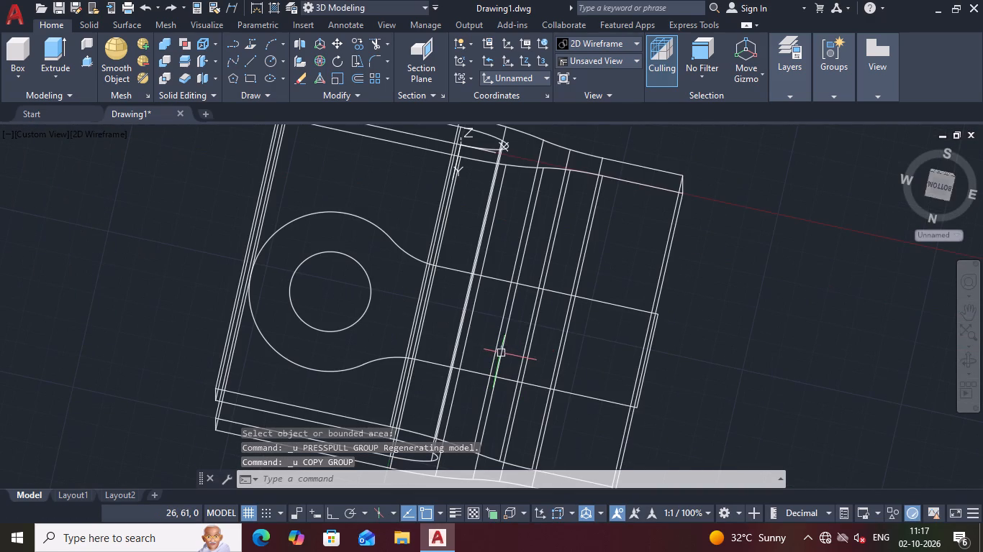
Copy the eye-shaped profile and its circle from the block's base to open space beyond the block along X.
left_click_drag(320, 293, 311, 286)
left_click(299, 269)
left_click_drag(325, 285, 318, 275)
left_click(302, 246)
left_click(296, 237)
left_click(289, 213)
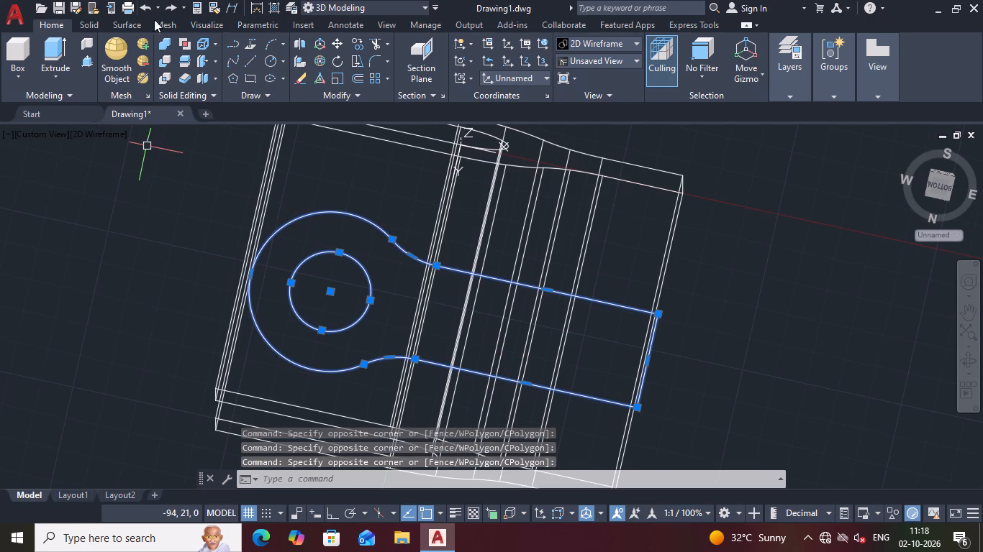
left_click(358, 41)
left_click(245, 276)
scroll(450, 238, "down", 3)
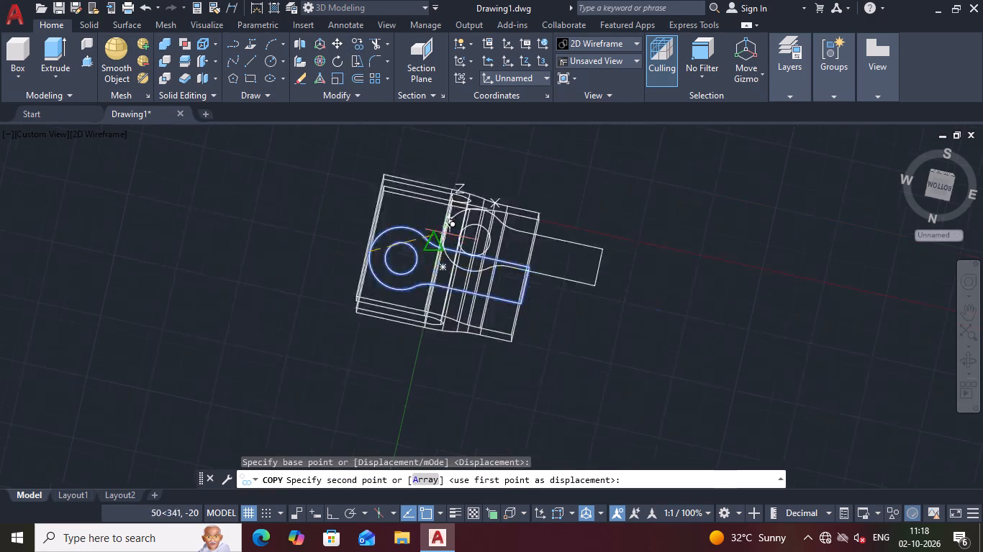
scroll(442, 231, "down", 1)
scroll(553, 286, "up", 3)
left_click(534, 258)
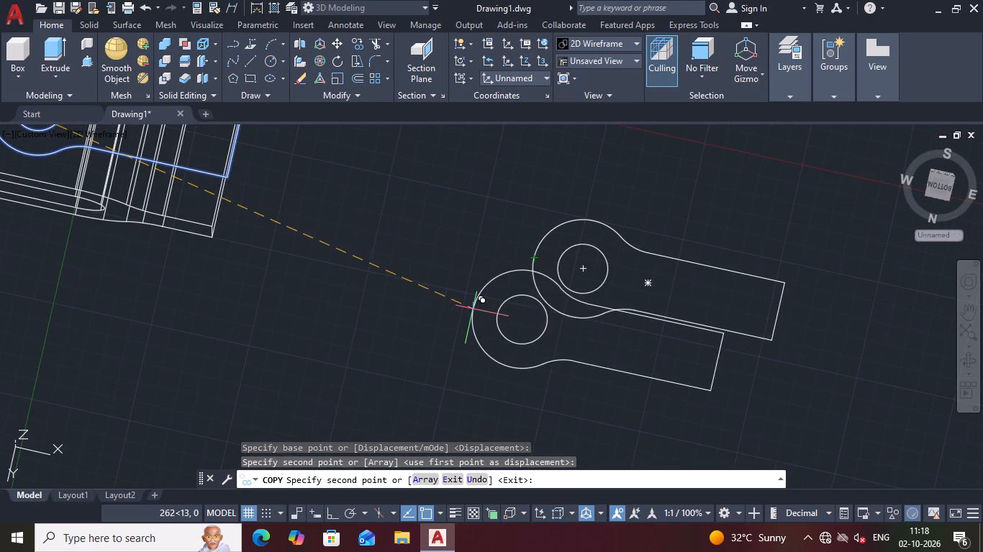
key("Escape")
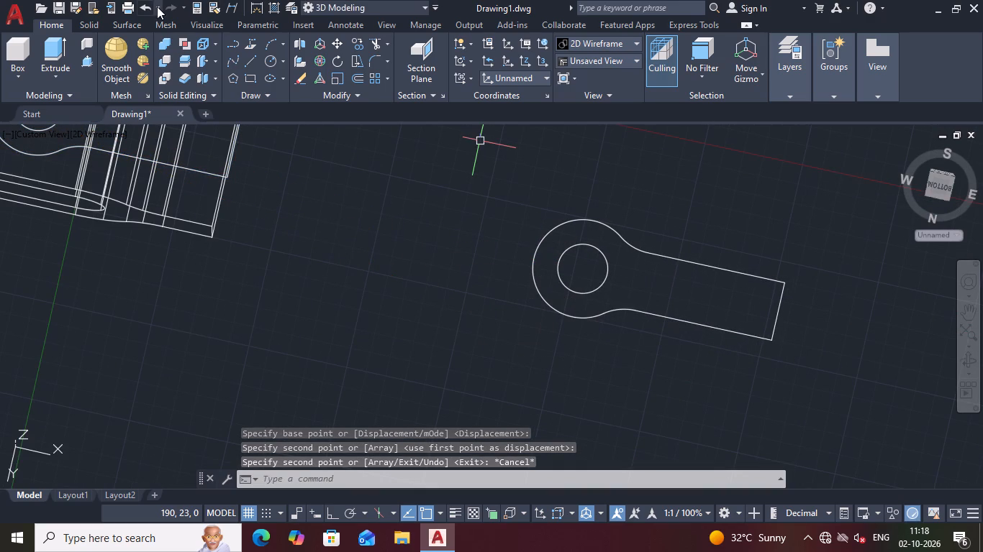
Presspull the copied eye-shaped area around its circle to a height of 100 mm.
left_click(85, 58)
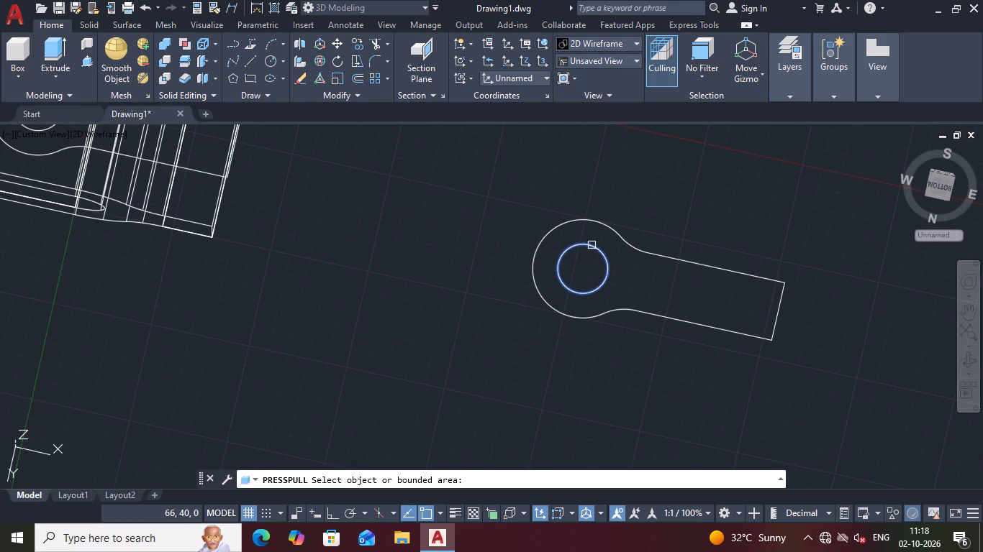
left_click(590, 234)
scroll(597, 147, "down", 4)
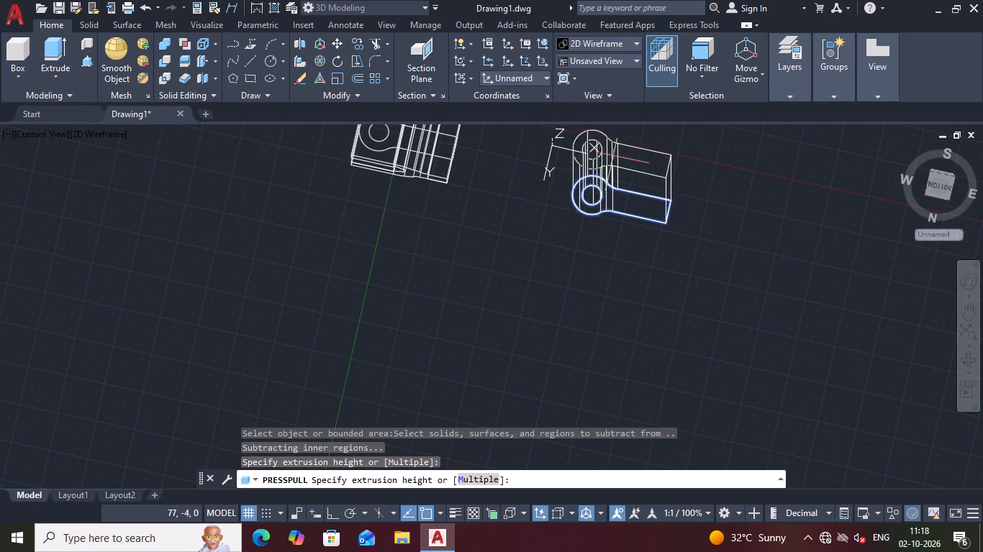
type("100")
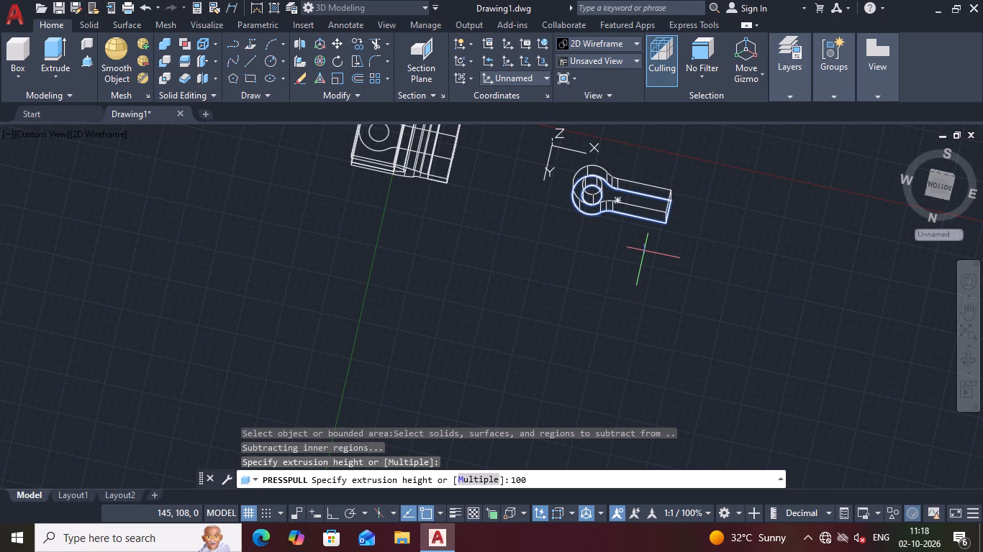
key("Return")
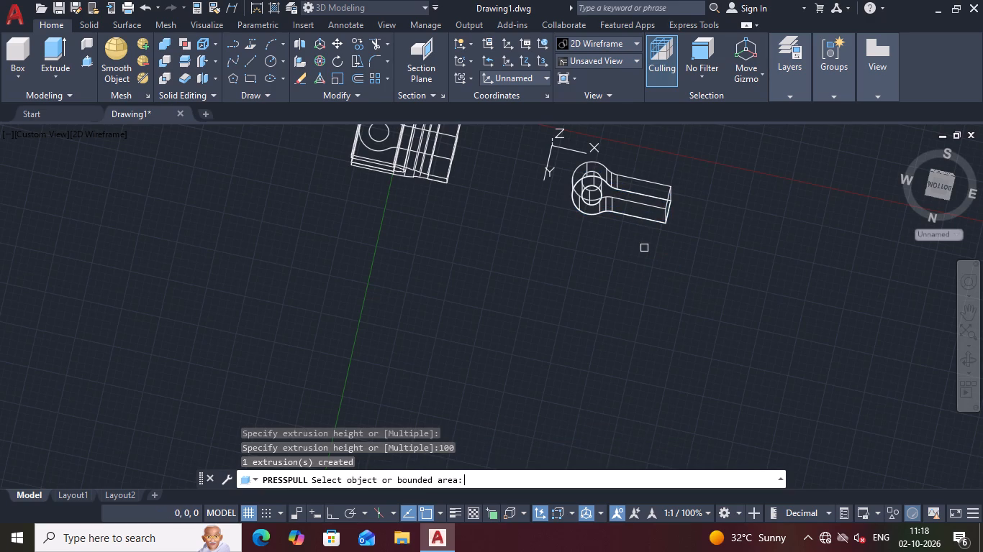
scroll(584, 257, "down", 1)
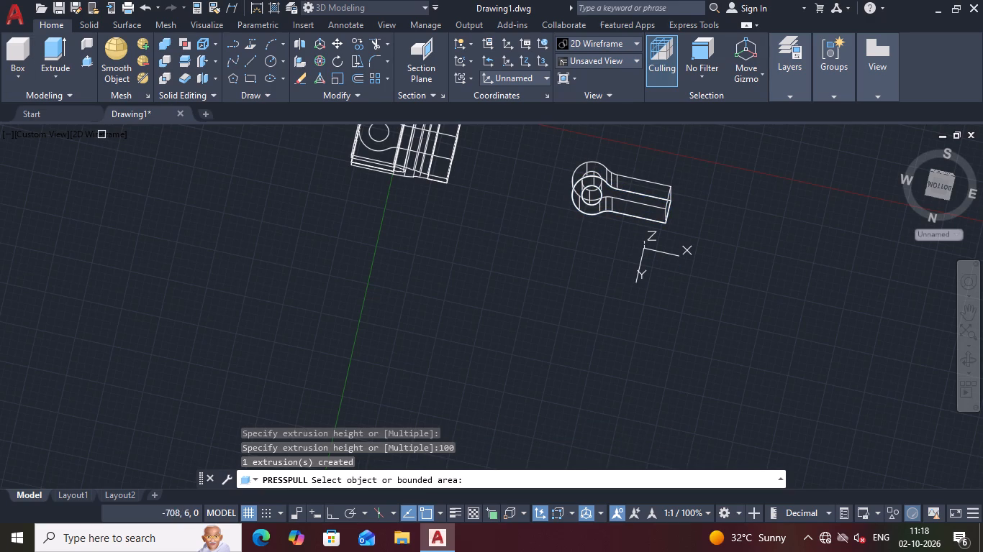
Show the model in the Conceptual visual style and examine the extruded eye-ended part beside the slotted block.
left_click(101, 134)
key("Escape")
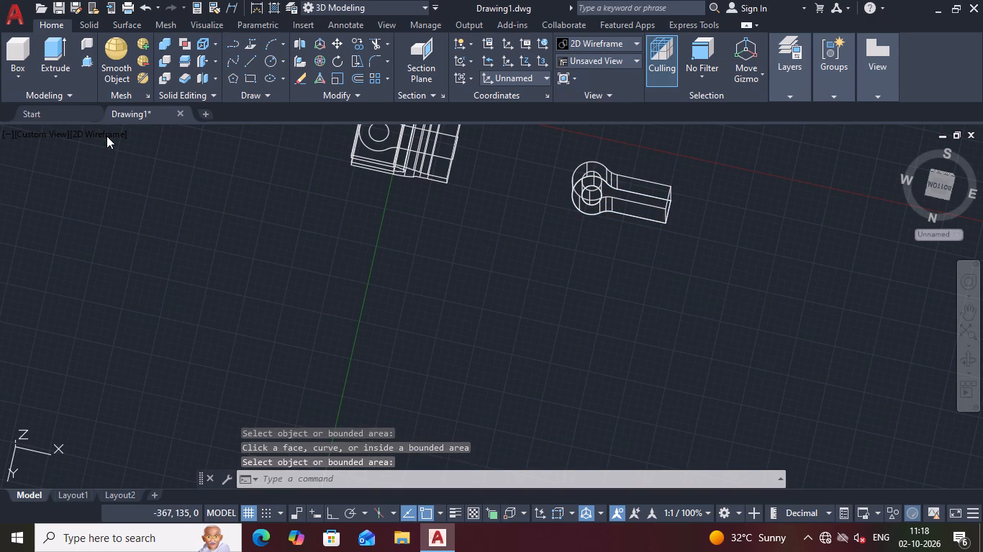
left_click(104, 134)
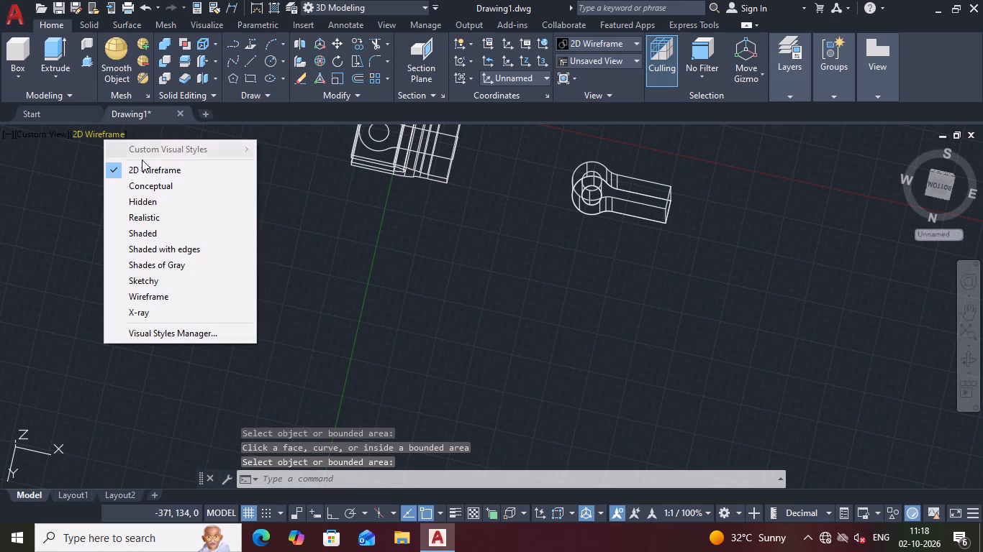
left_click(145, 182)
scroll(551, 203, "up", 1)
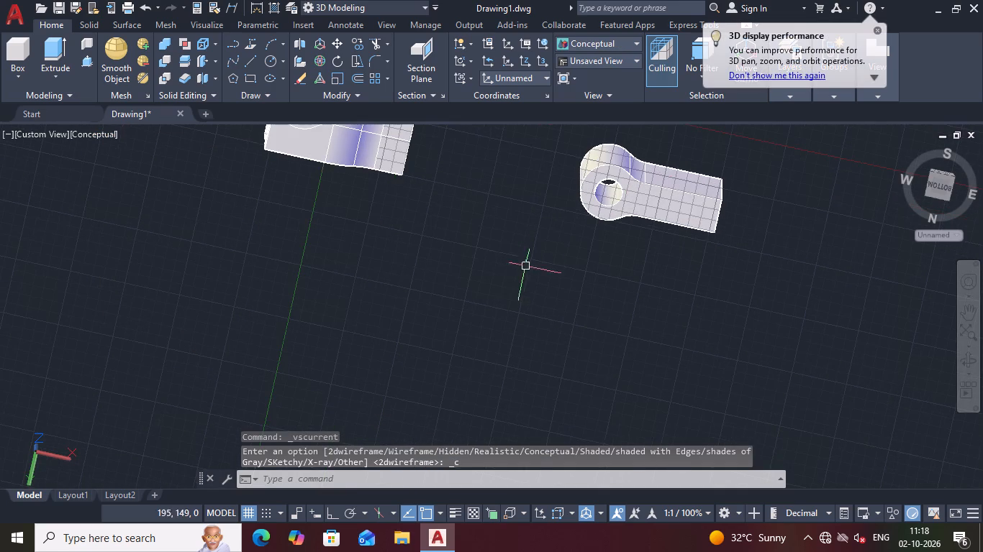
middle_click_drag(520, 281, 508, 384)
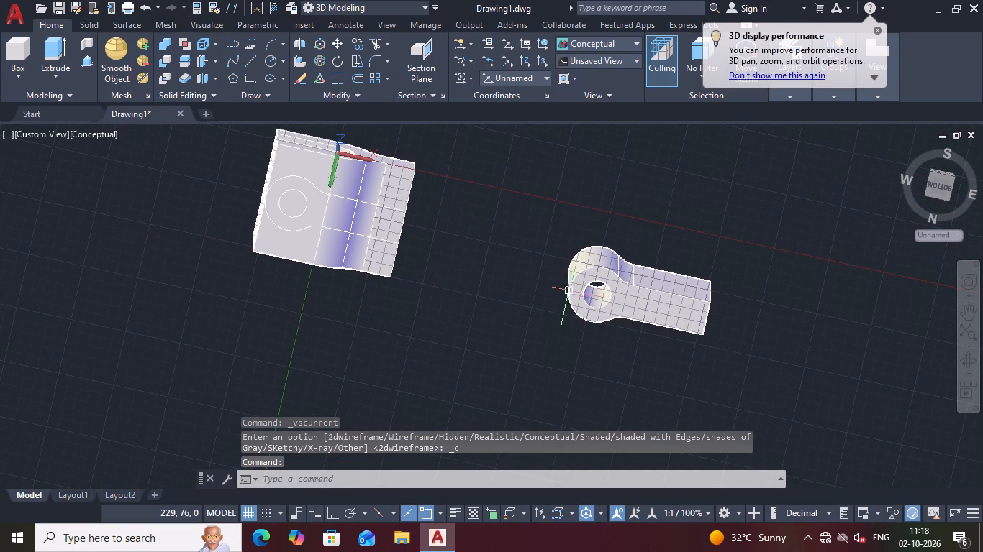
scroll(579, 297, "up", 1)
scroll(579, 297, "down", 1)
scroll(580, 295, "up", 1)
left_click(585, 280)
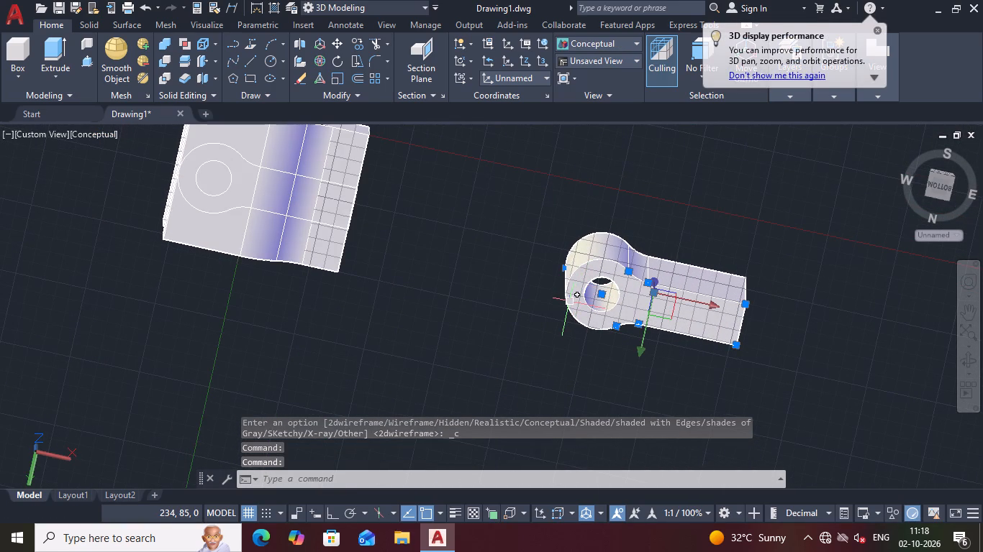
key("Escape")
key("Escape")
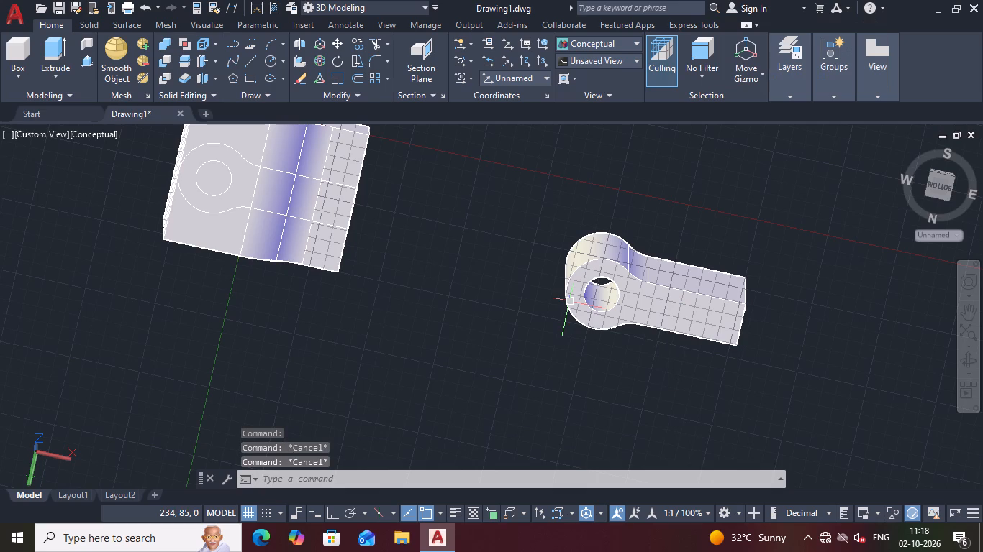
Return to the 2D Wireframe visual style and erase the original eye-shaped profile and its circle from the block's base.
left_click(92, 134)
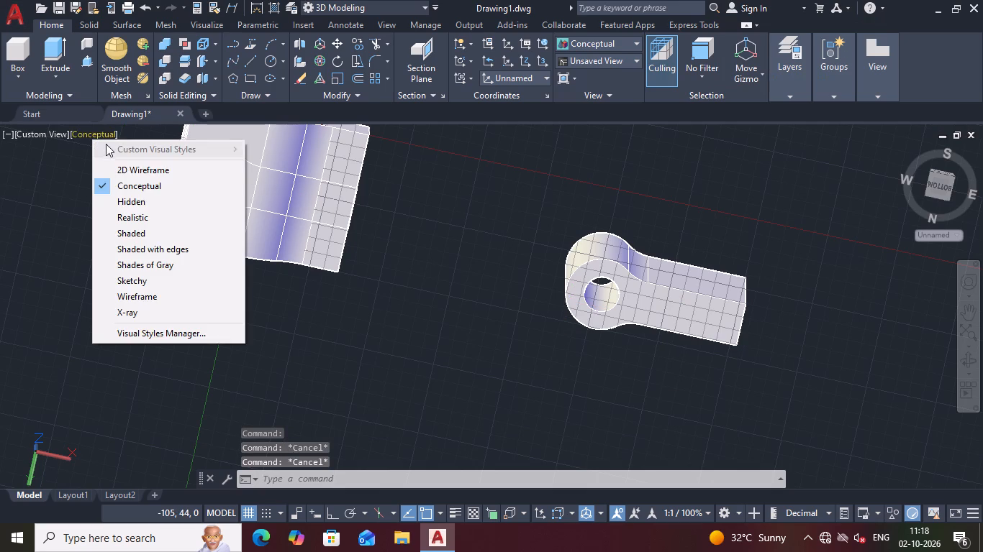
left_click(145, 169)
scroll(219, 172, "up", 1)
left_click(228, 161)
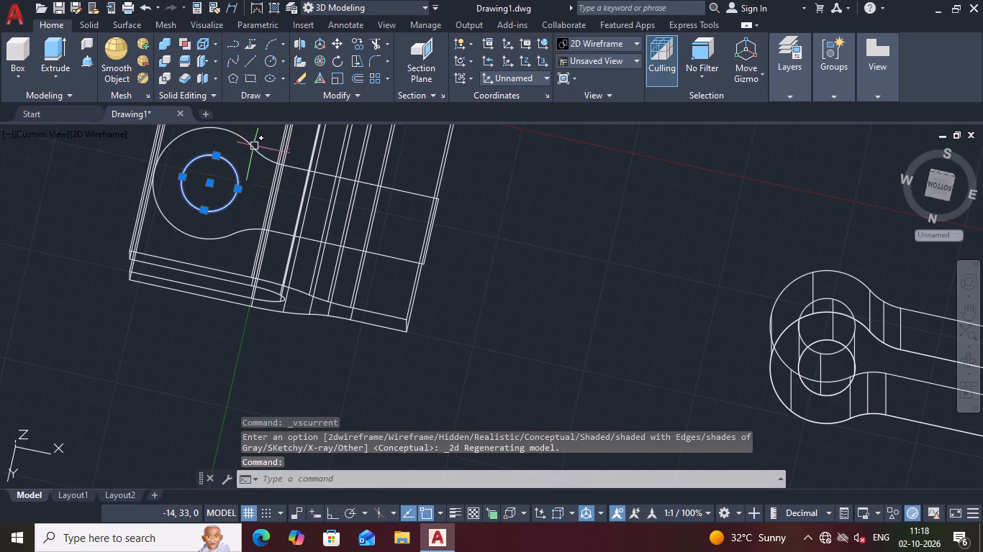
left_click(254, 150)
key("Delete")
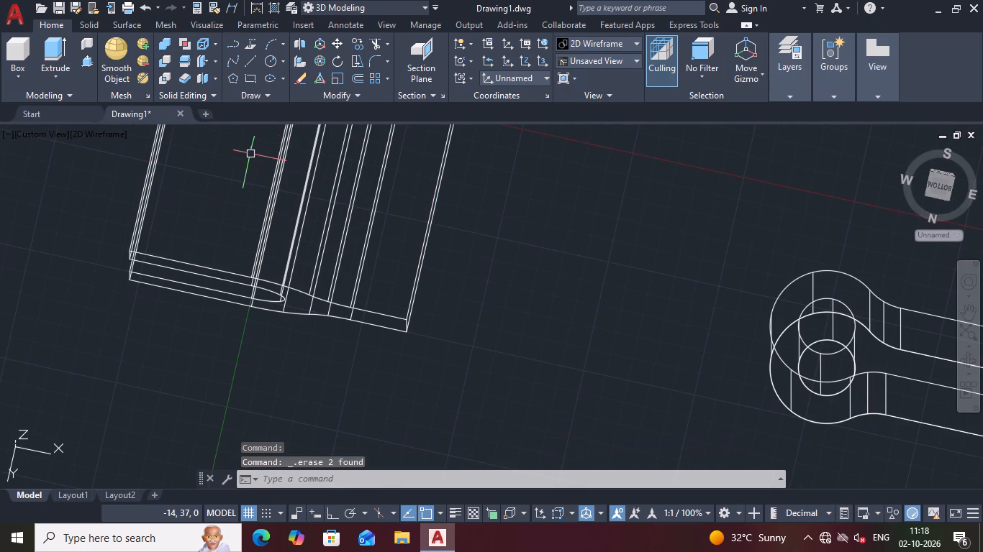
Move the extruded eye-ended solid from open space back onto the slotted block, leaving its flat profile behind.
left_click(775, 305)
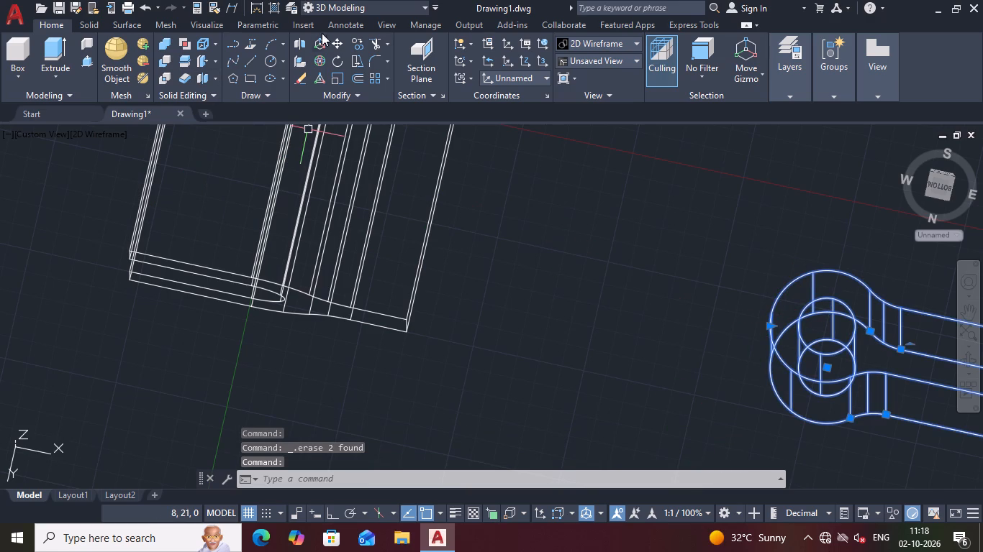
left_click(342, 42)
left_click(776, 308)
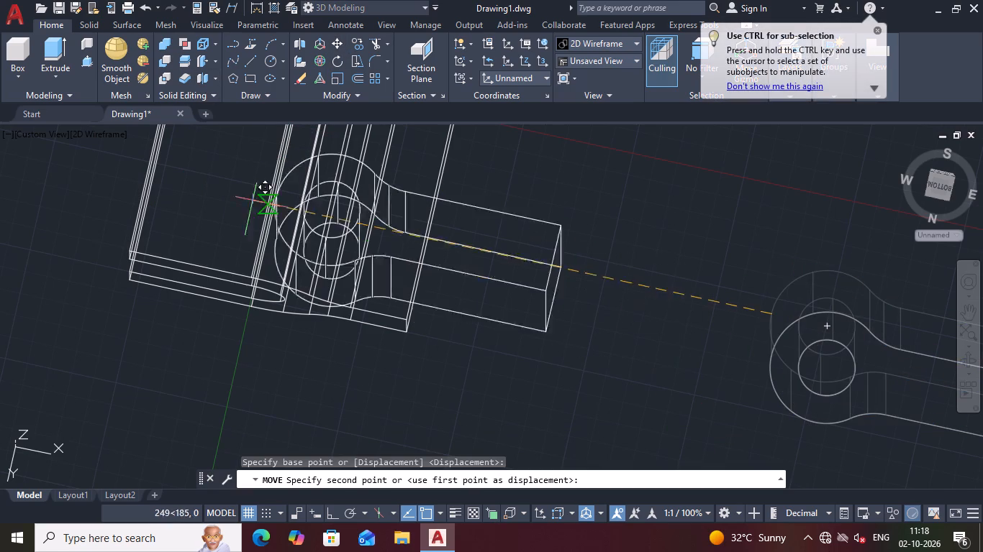
left_click(150, 165)
Set the visual style to Conceptual.
scroll(374, 212, "down", 2)
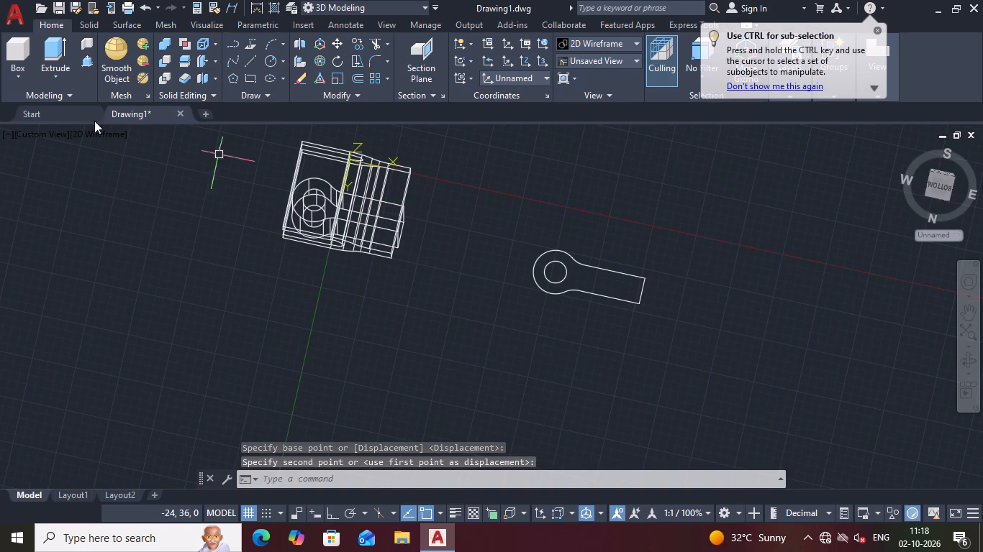
left_click(110, 131)
left_click(159, 185)
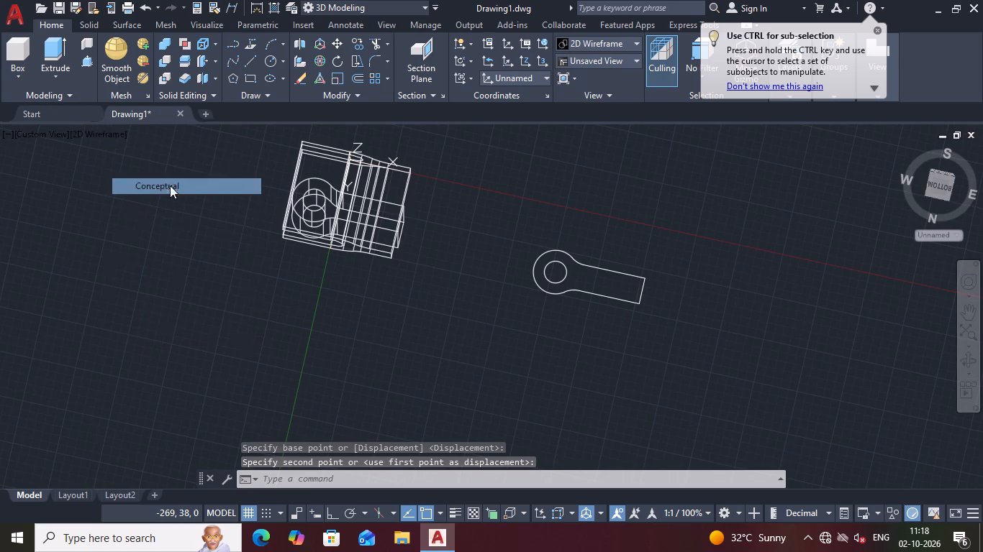
Examine from below and from the front how the moved eye-ended solid sits against the slotted block.
scroll(336, 221, "down", 2, "shift")
scroll(317, 231, "up", 1, "shift")
scroll(317, 231, "down", 1, "shift")
scroll(317, 230, "up", 7, "shift")
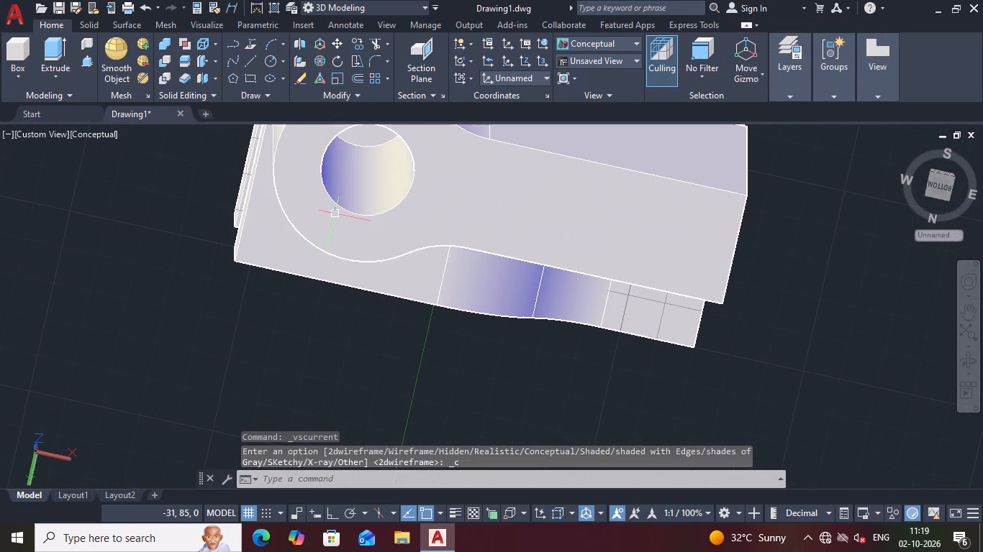
scroll(302, 299, "down", 2)
middle_click_drag(267, 324, 286, 300)
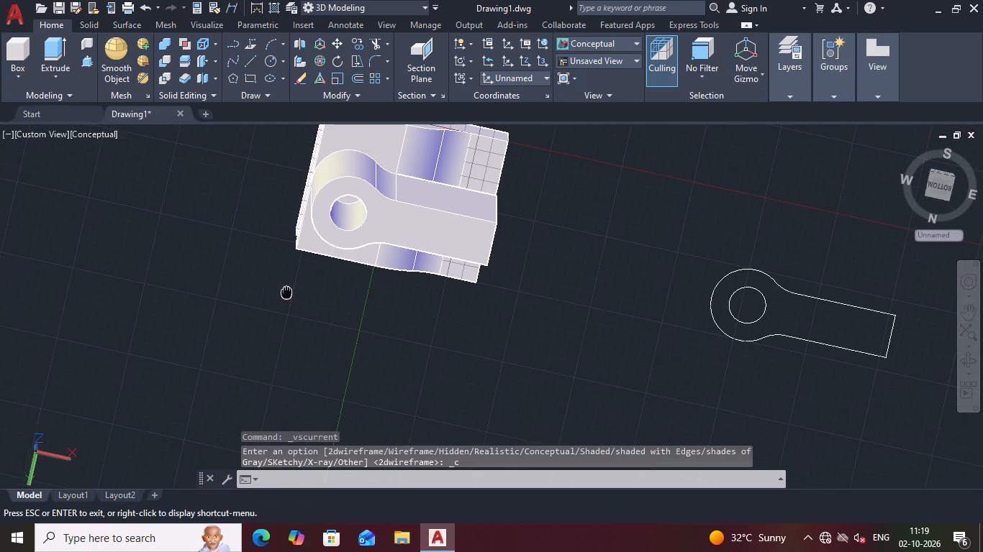
middle_click_drag(286, 300, 291, 287)
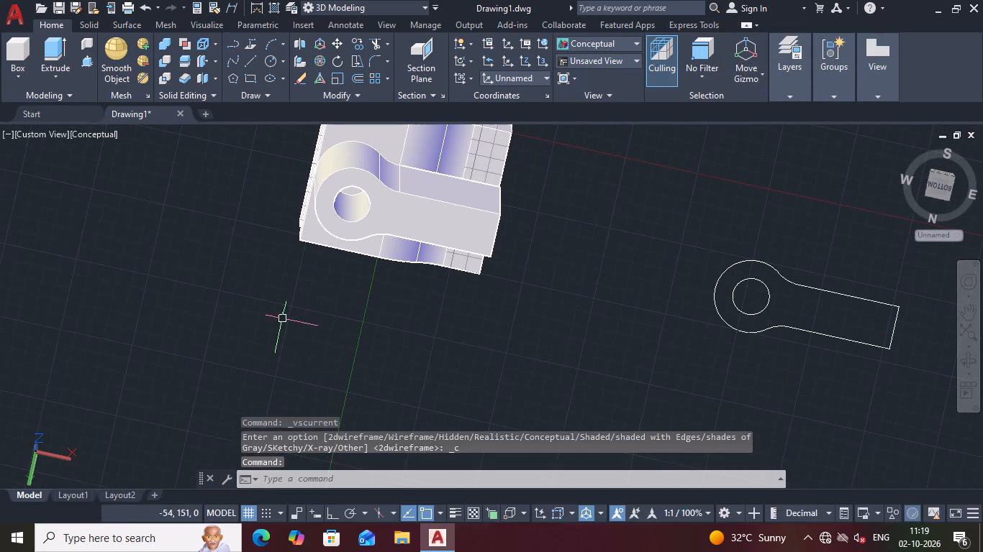
middle_click_drag(291, 352, 309, 392, "shift")
scroll(327, 336, "up", 2, "shift")
scroll(327, 336, "down", 3, "shift")
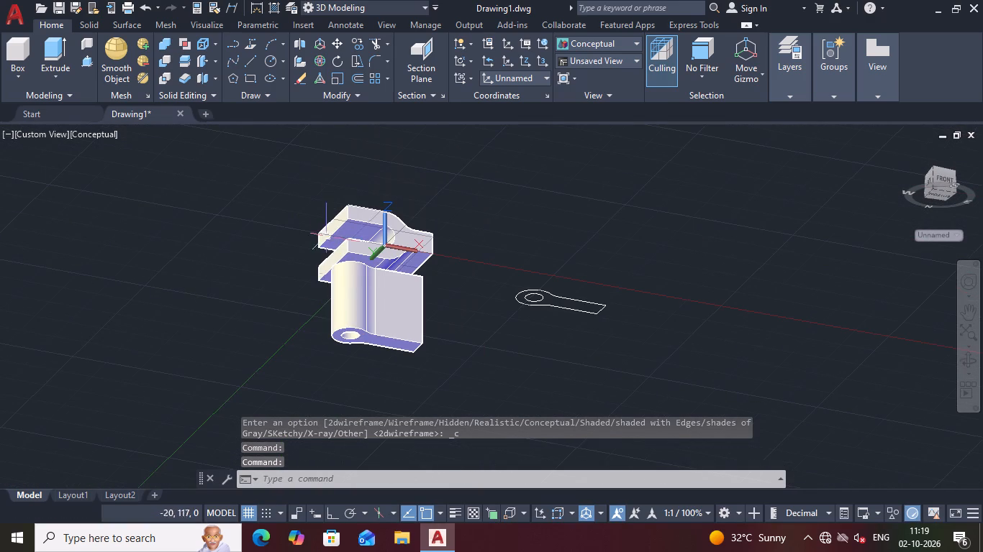
Copy the eye-ended solid straight up, from the centre of its hole's bottom end to the centre of its top end, through the slotted block.
left_click(359, 45, "shift")
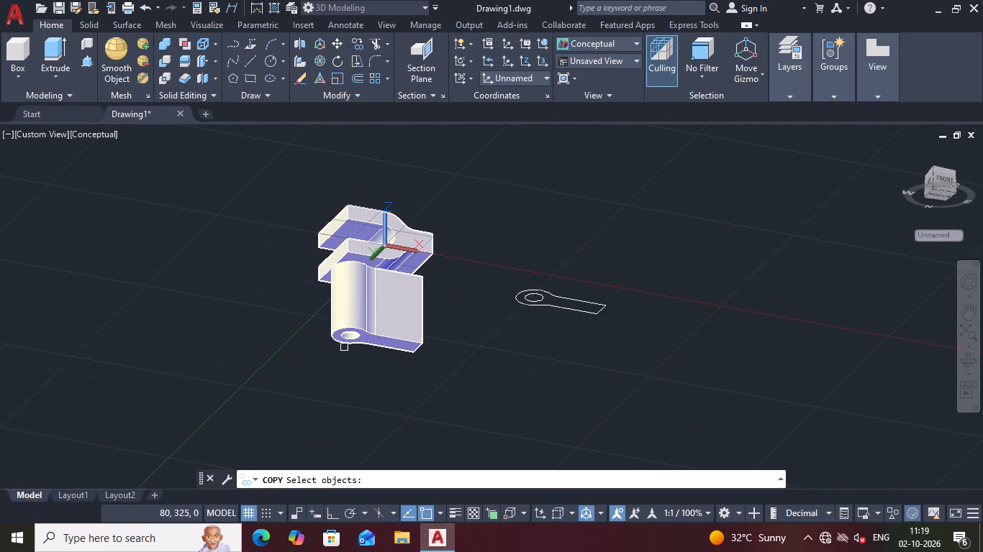
left_click(345, 331, "shift")
left_click(350, 328)
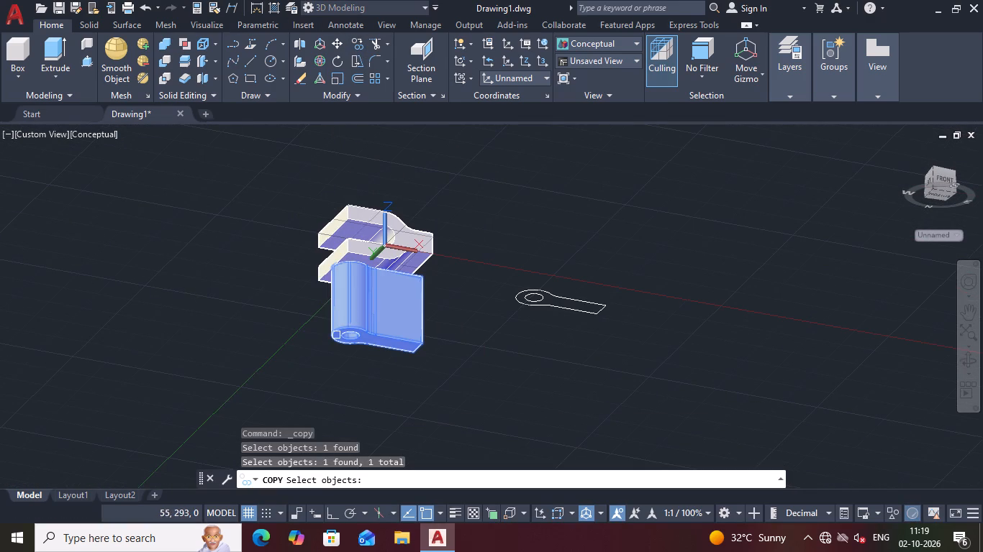
key("Return")
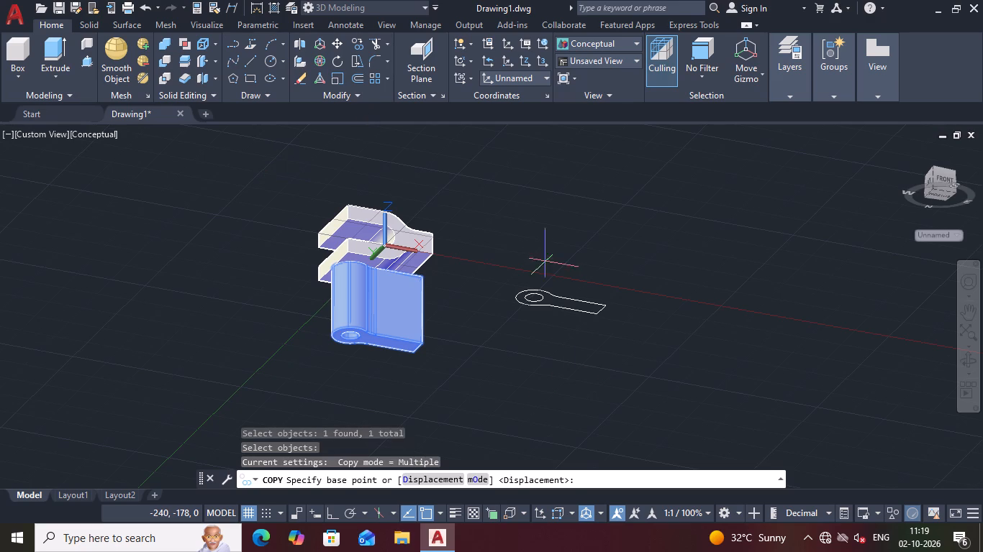
left_click(345, 341)
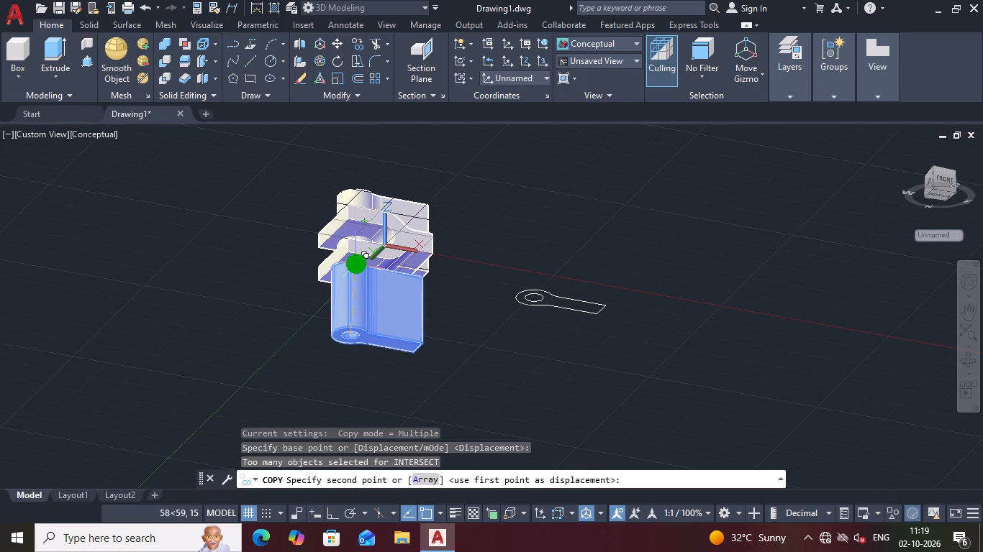
scroll(350, 262, "up", 2)
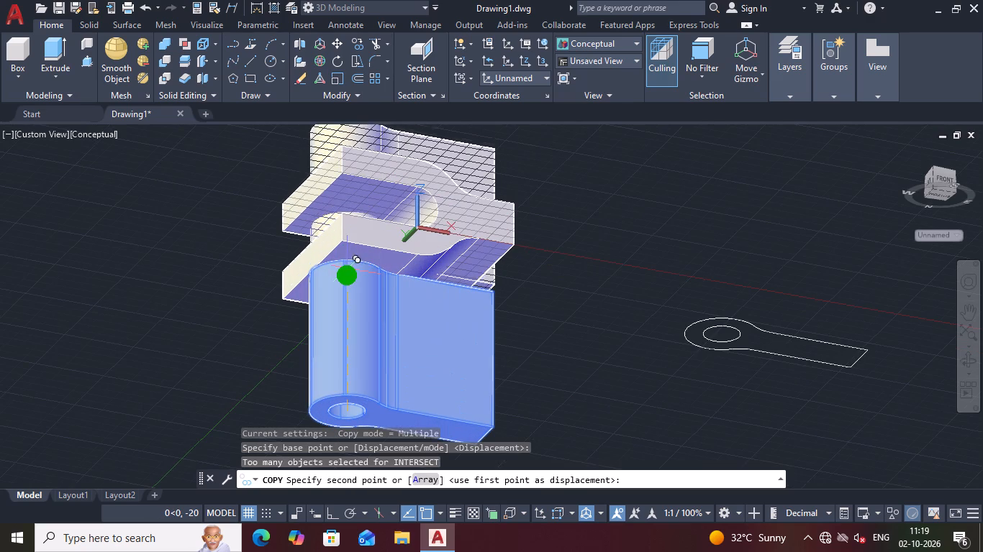
left_click(348, 271)
scroll(252, 298, "down", 2)
key("Escape")
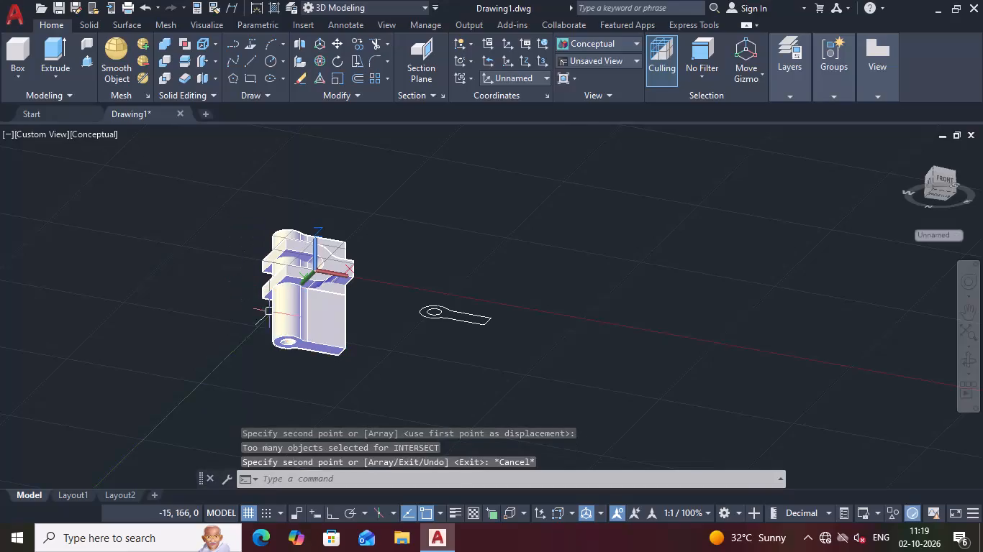
Erase the original eye-ended solid hanging below the slotted block, keeping the upper copy.
left_click(291, 330)
key("Delete")
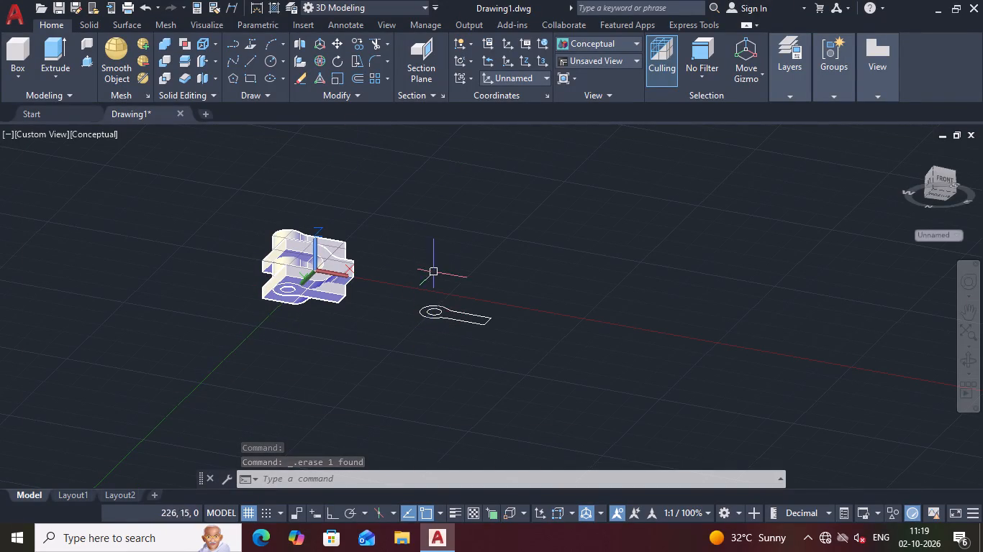
Intersect the slotted block with the eye-ended solid passing through it to form the fork.
middle_click_drag(392, 230, 386, 321, "shift")
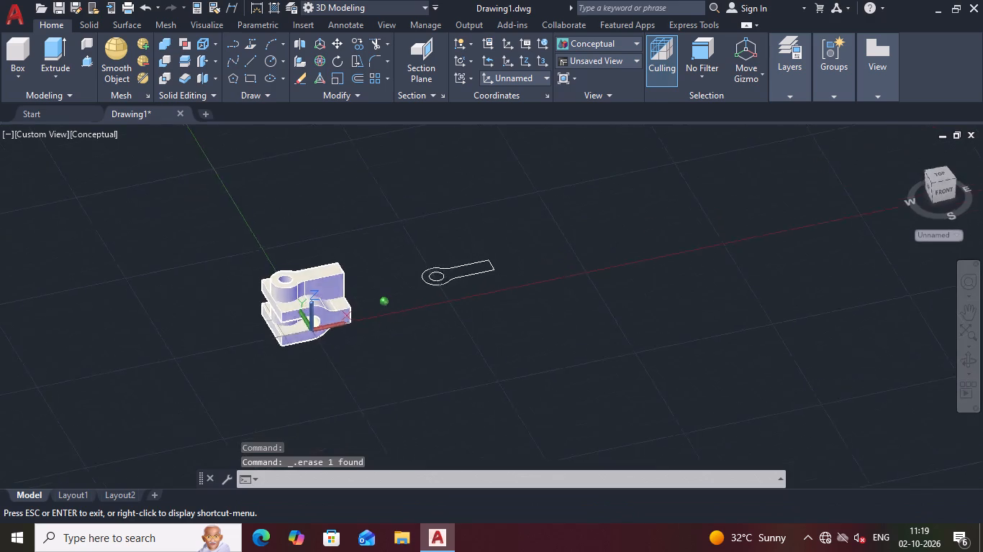
middle_click_drag(386, 321, 391, 287, "shift")
scroll(386, 281, "up", 2)
middle_click_drag(381, 313, 471, 334)
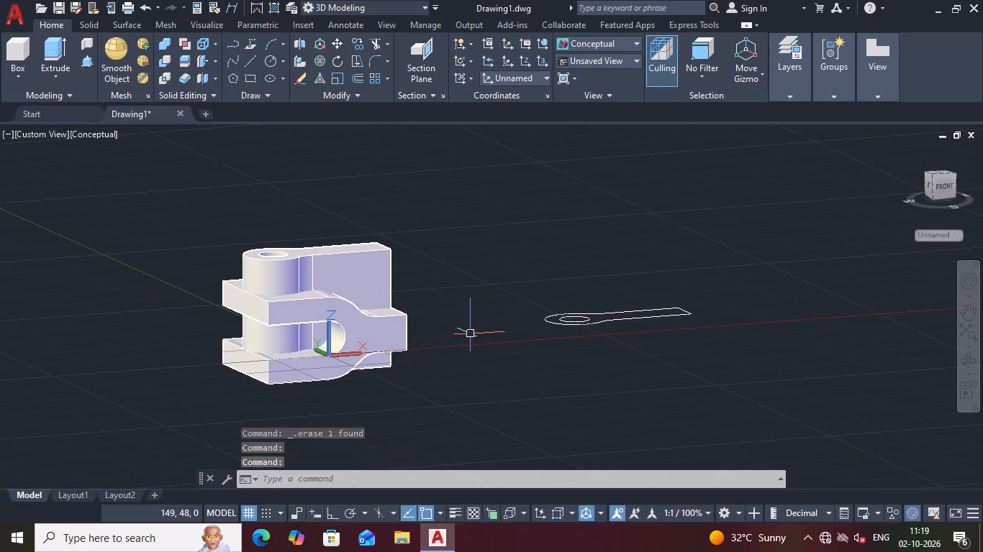
middle_click_drag(480, 332, 547, 320)
key("i")
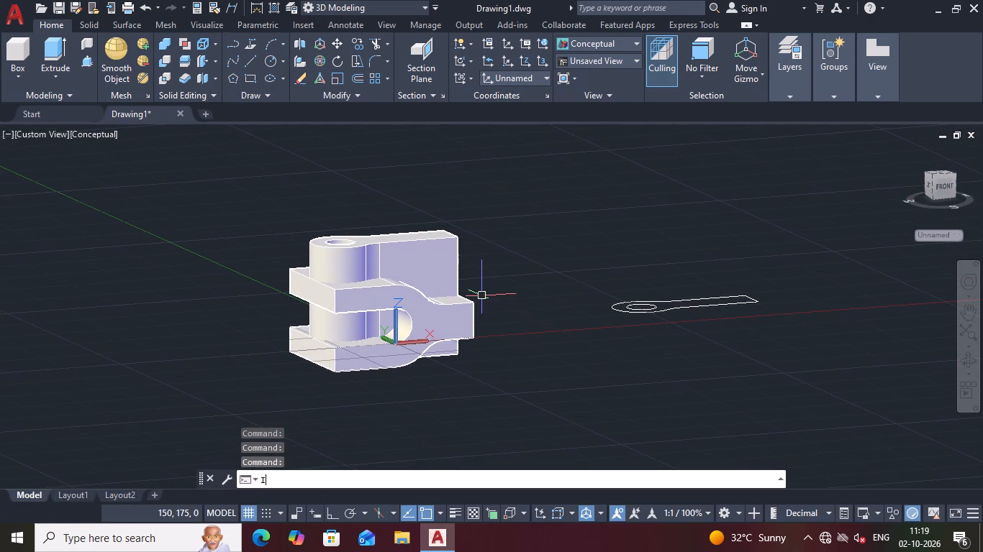
key("n")
key("Return")
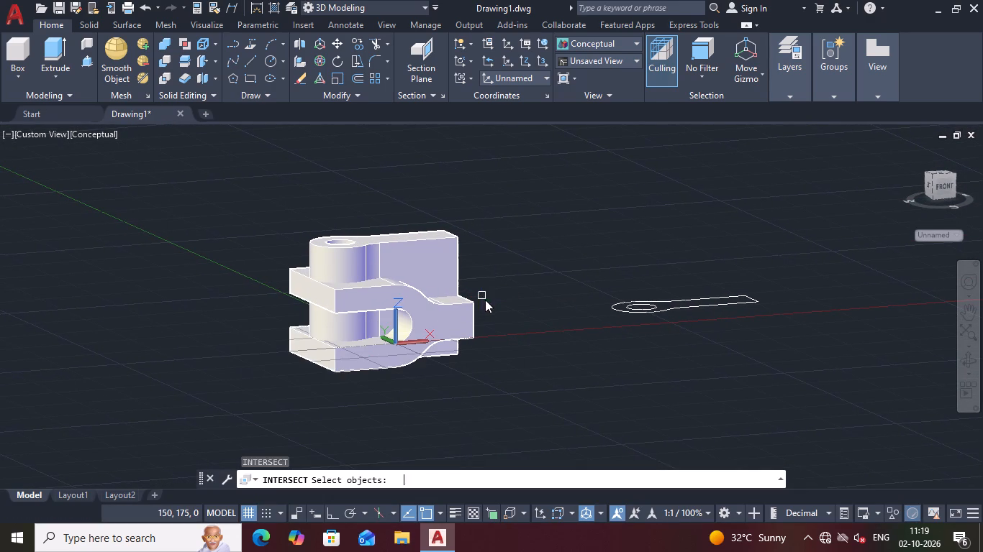
left_click(359, 356)
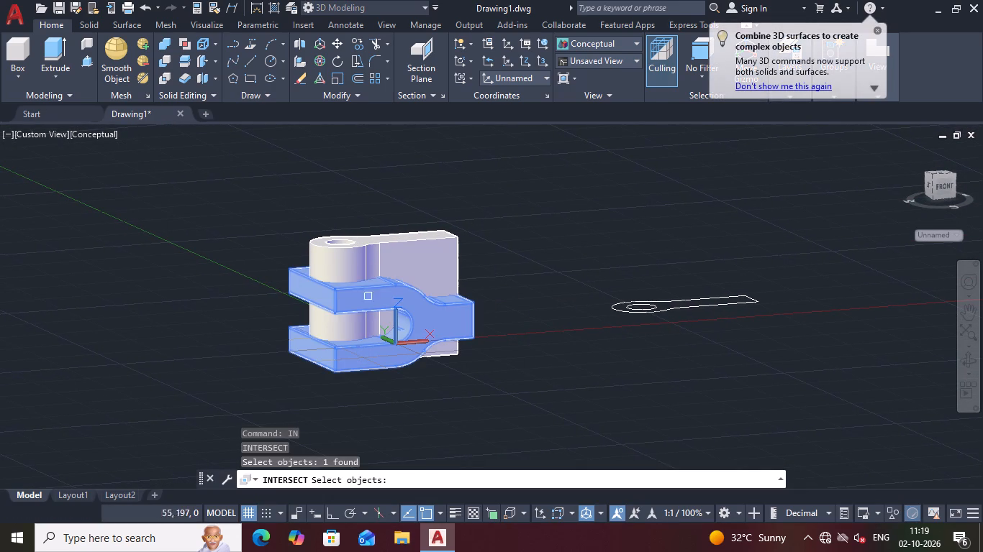
left_click(355, 263)
key("Return")
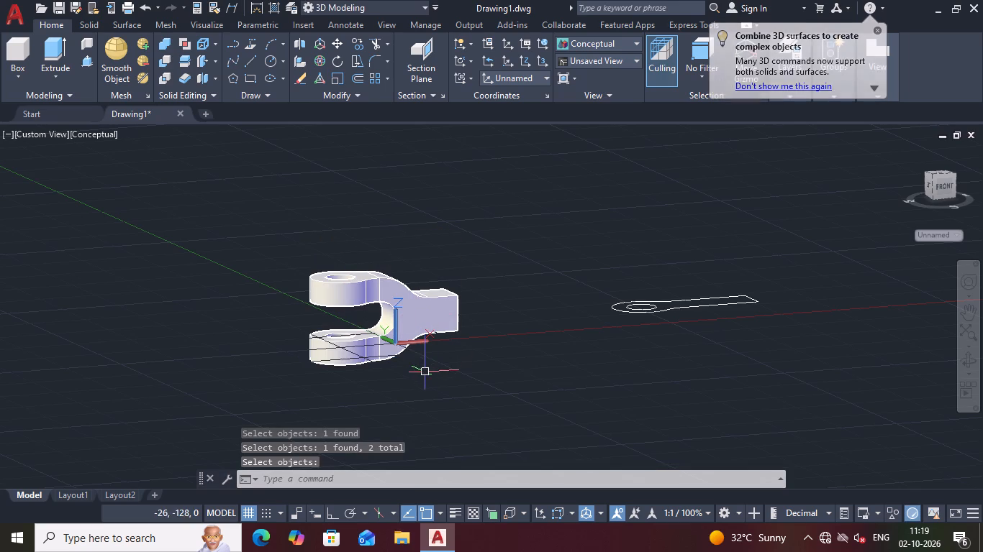
Erase the leftover flat eye-shaped profile and its circle beside the fork.
middle_click_drag(425, 372, 494, 354)
middle_click_drag(497, 353, 520, 369, "shift")
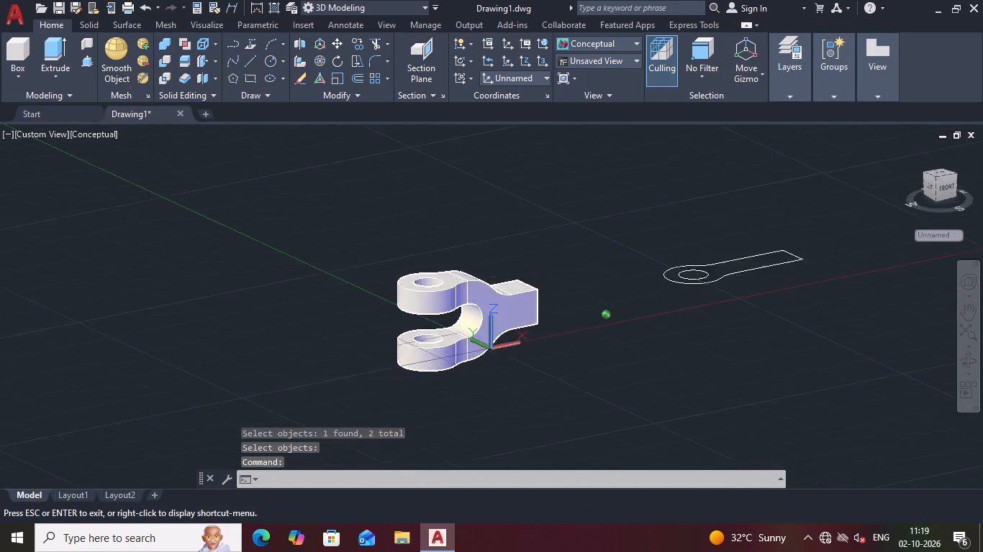
middle_click_drag(520, 369, 456, 310, "shift")
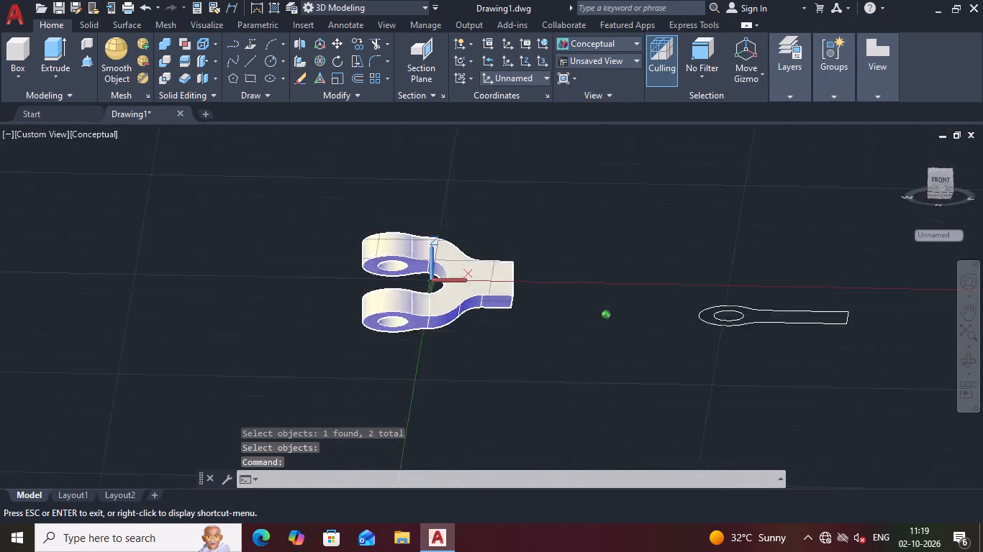
middle_click_drag(456, 310, 543, 362, "shift")
middle_click_drag(586, 382, 466, 370)
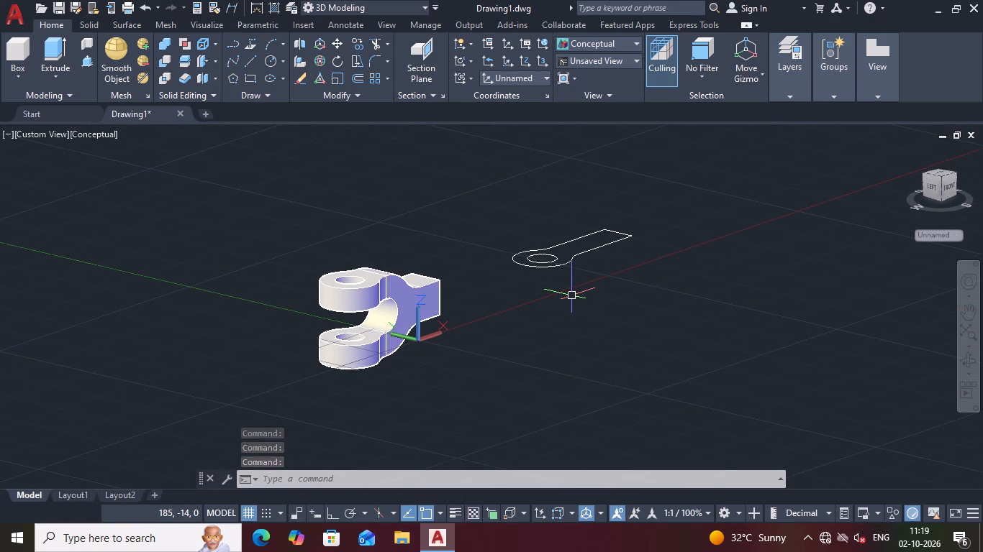
left_click(665, 282)
left_click(508, 209)
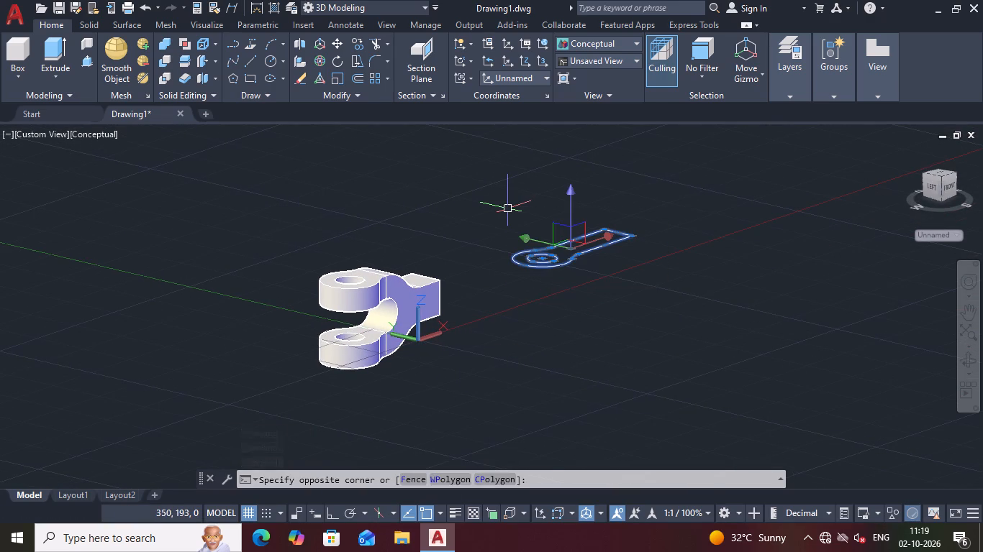
key("Delete")
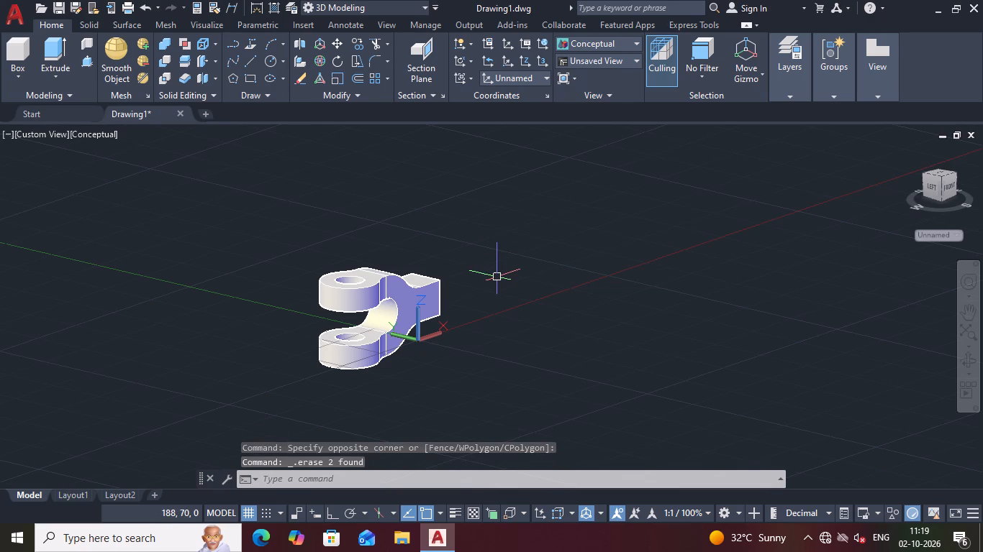
Paste the copied eye-ended solid into open space beside the fork.
key("ctrl+v")
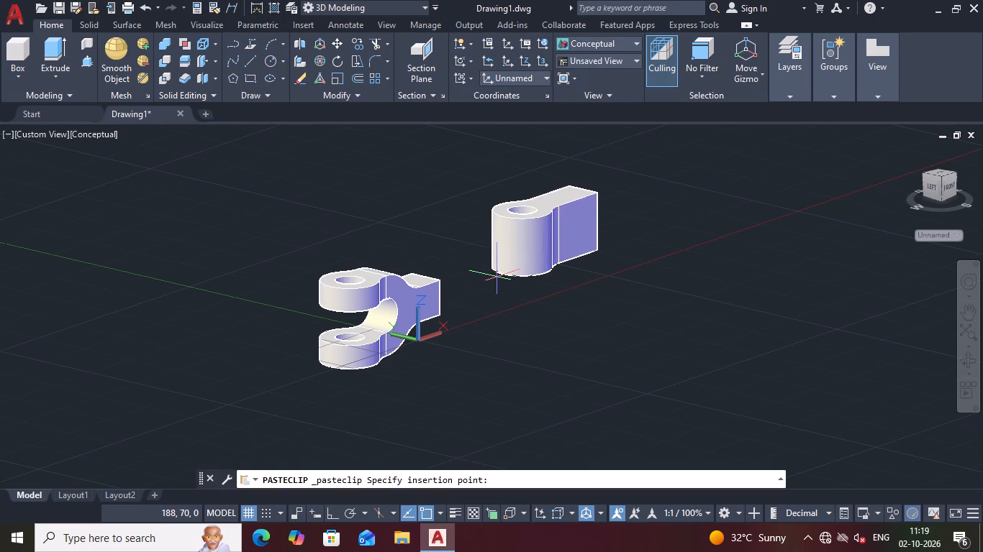
middle_click_drag(516, 380, 483, 362)
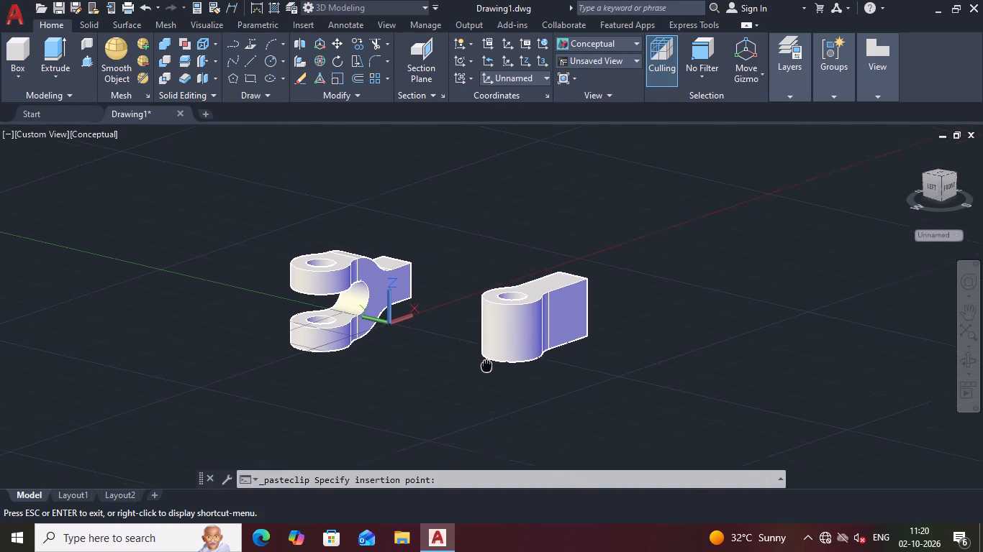
middle_click_drag(483, 362, 456, 349)
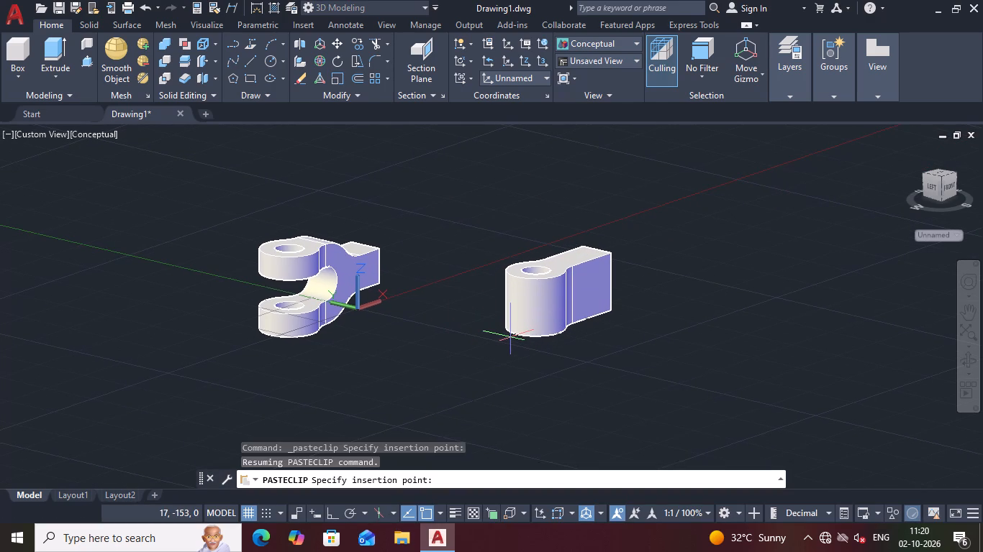
left_click(511, 338)
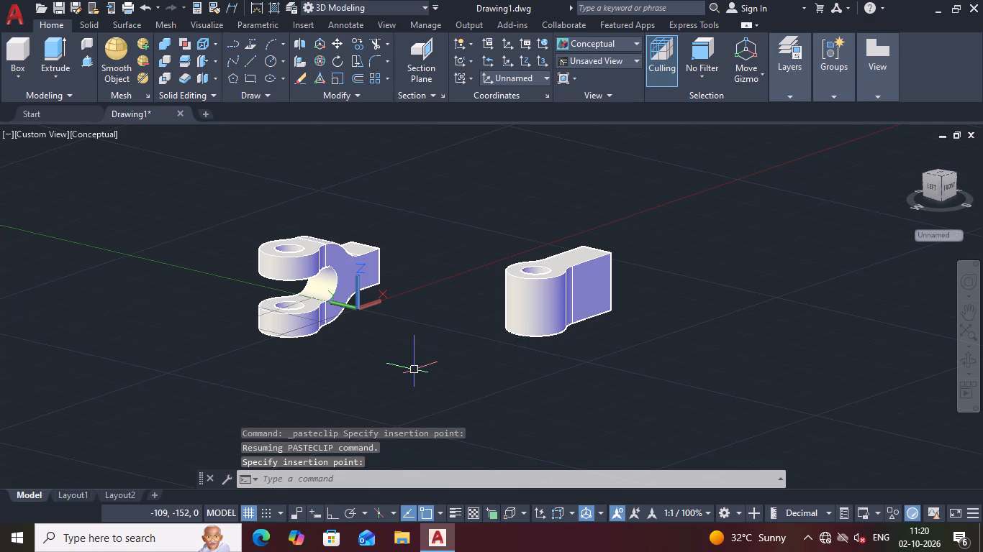
In the top view, draw two concentric circles of radius 12.5 and 20 mm in empty space away from both solids.
middle_click_drag(413, 370, 394, 369)
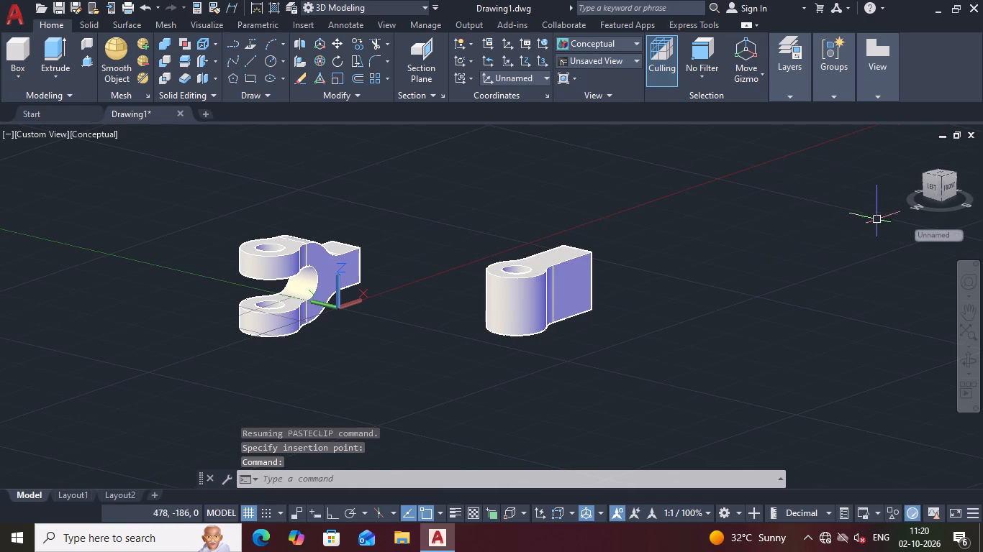
left_click(951, 187)
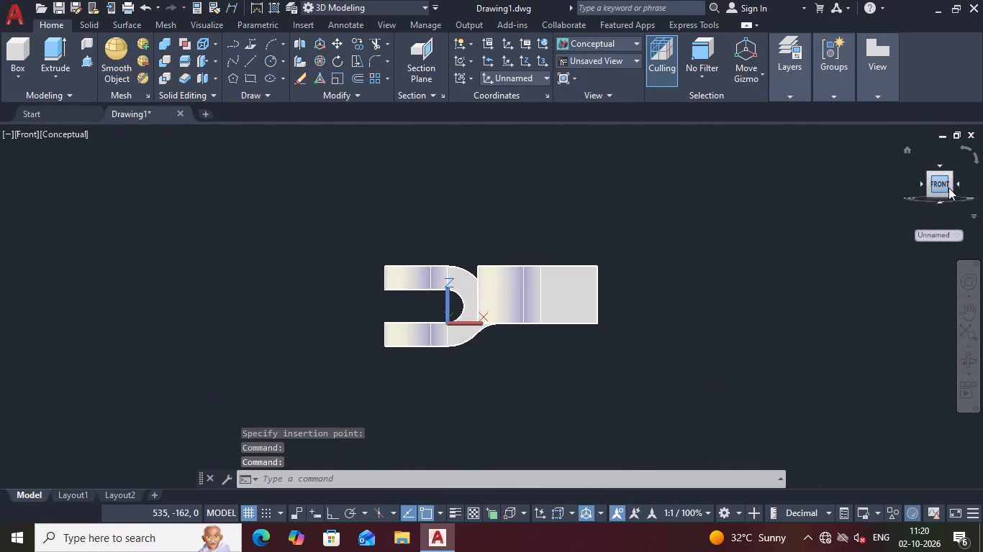
left_click(940, 163)
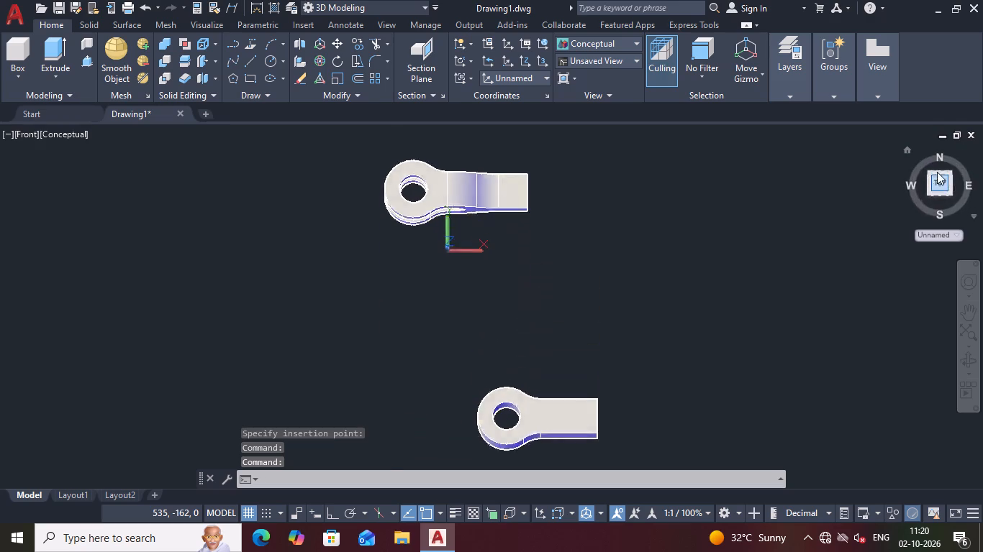
middle_click_drag(556, 343, 674, 298)
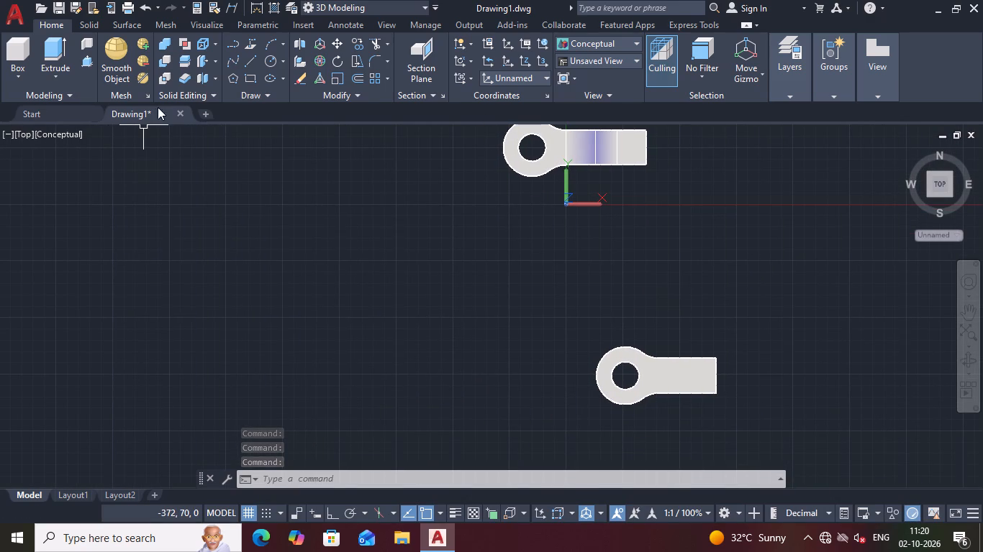
left_click(271, 61)
left_click(242, 339)
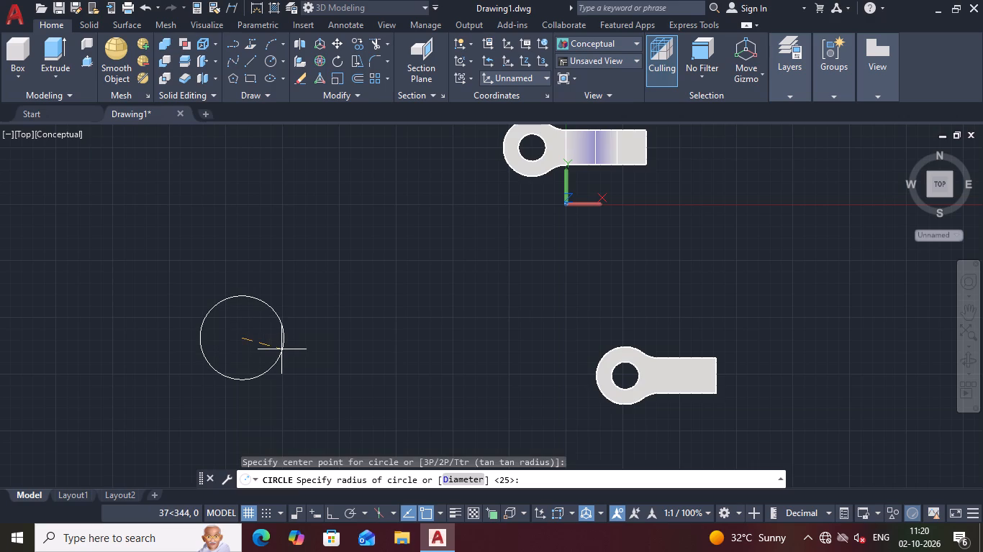
type("12.5")
key("Return")
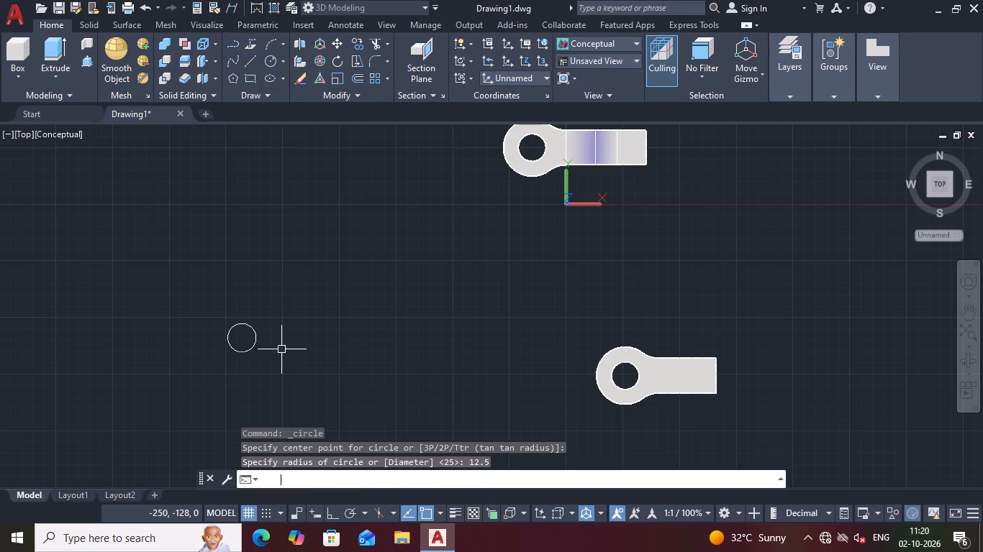
key("space")
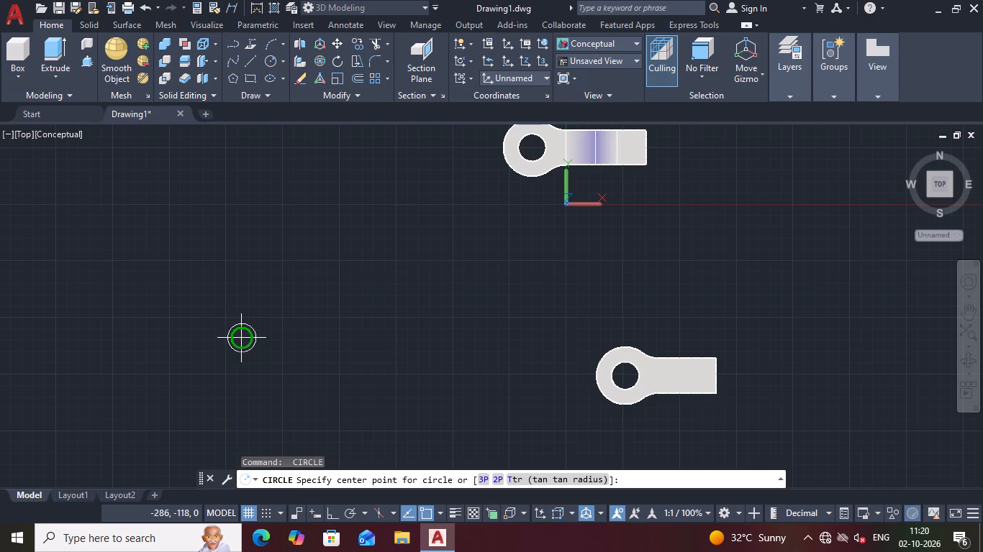
left_click(245, 339)
type("20")
key("Return")
Extrude the inner circle 85 mm upward to form the pin's shank.
middle_click_drag(281, 312, 316, 286)
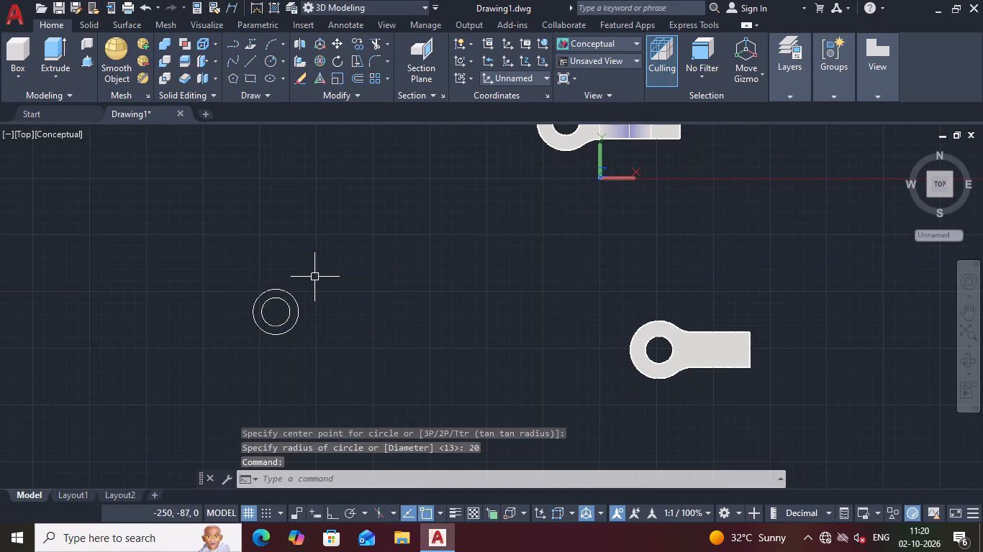
scroll(316, 272, "up", 1)
scroll(304, 266, "down", 2)
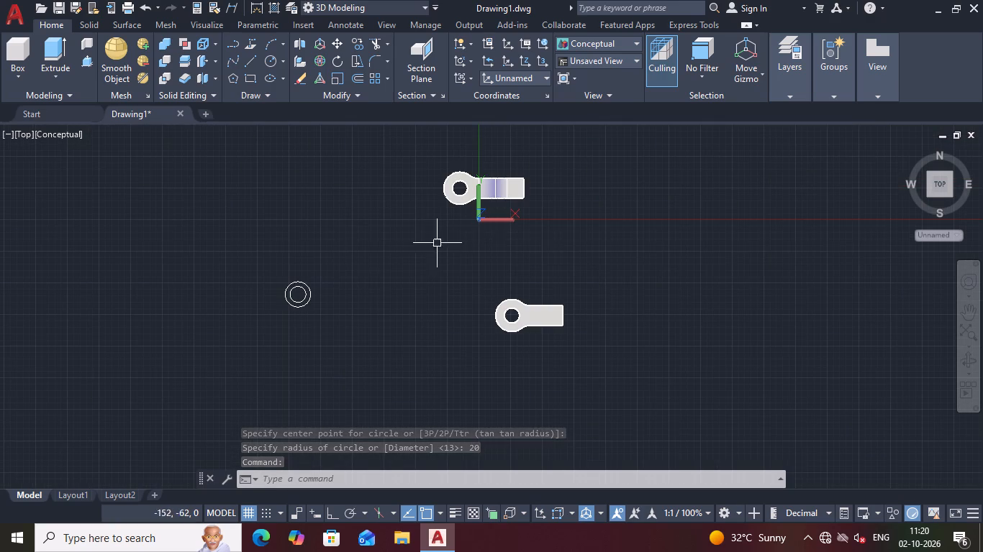
left_click(929, 194)
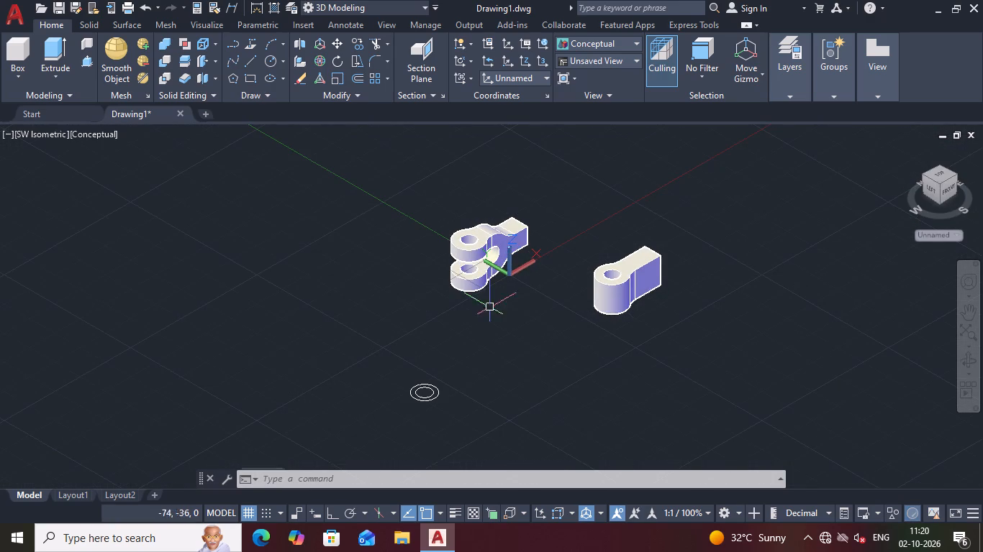
middle_click_drag(348, 328, 329, 252)
scroll(450, 352, "up", 2)
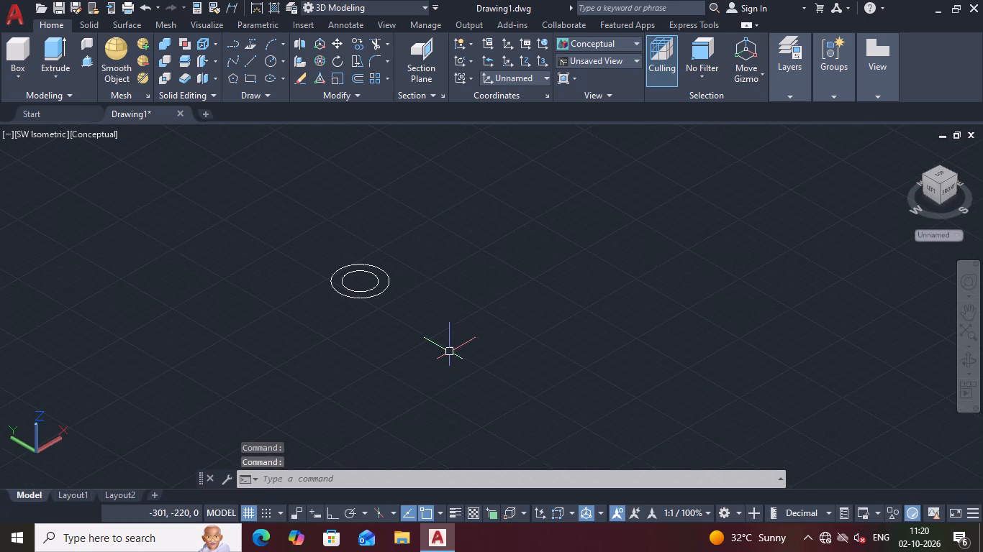
left_click(56, 52)
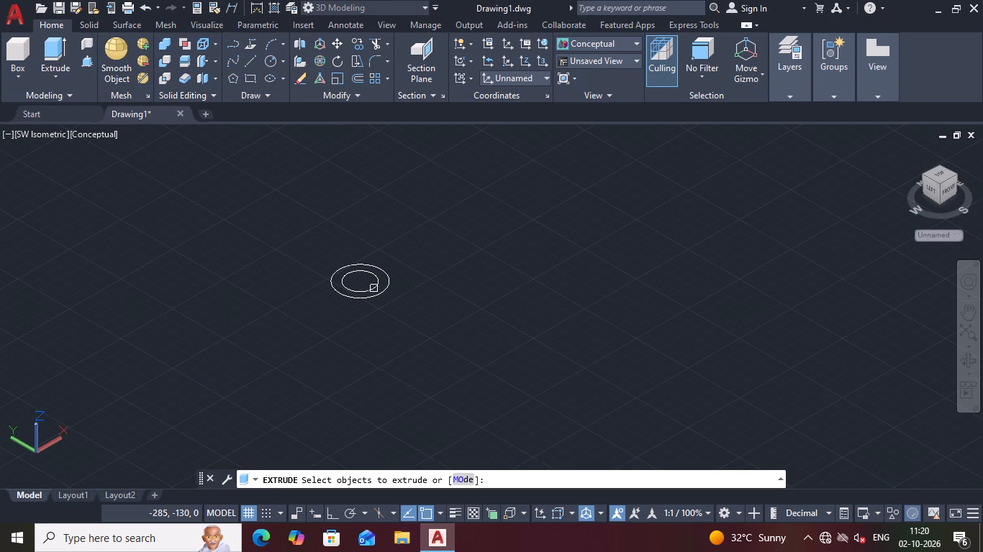
left_click(375, 286)
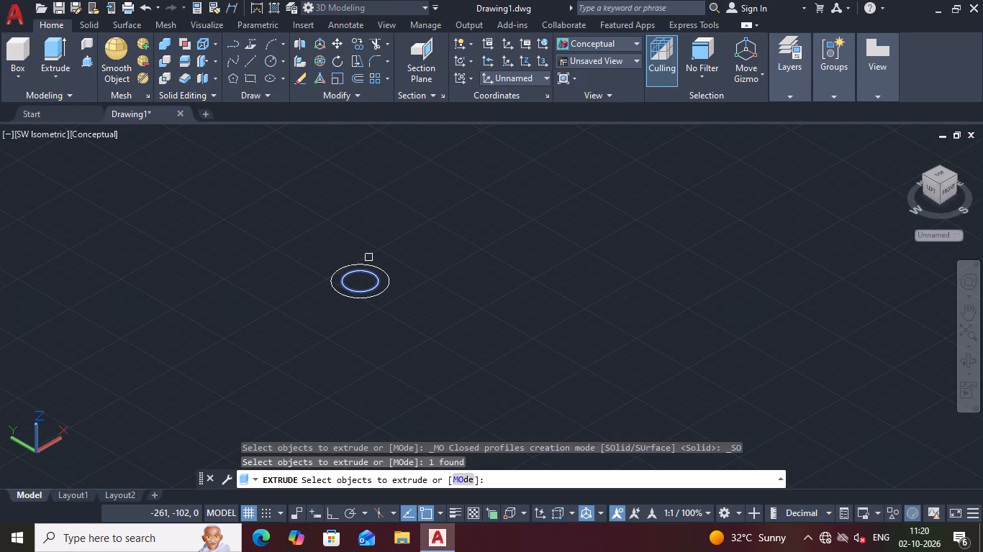
right_click(369, 258)
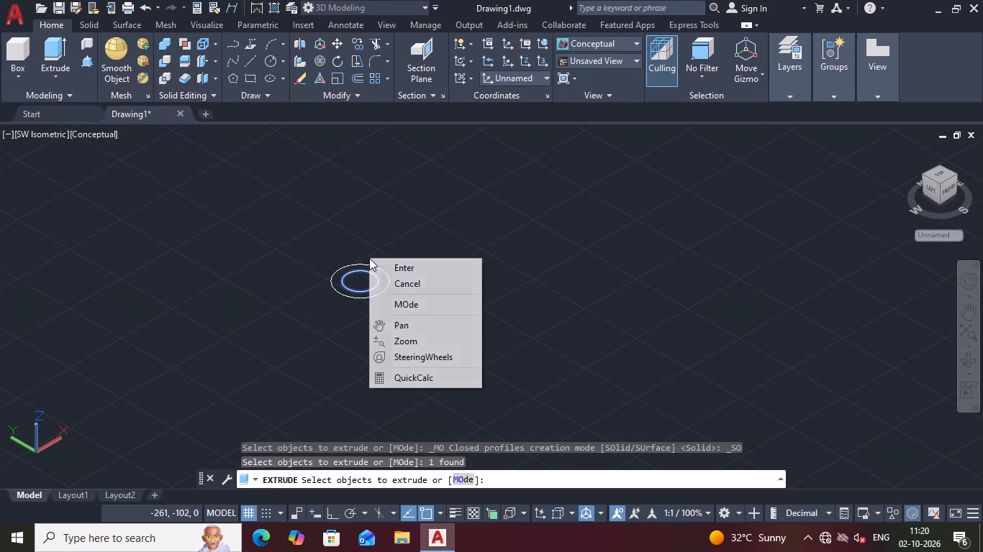
left_click(394, 266)
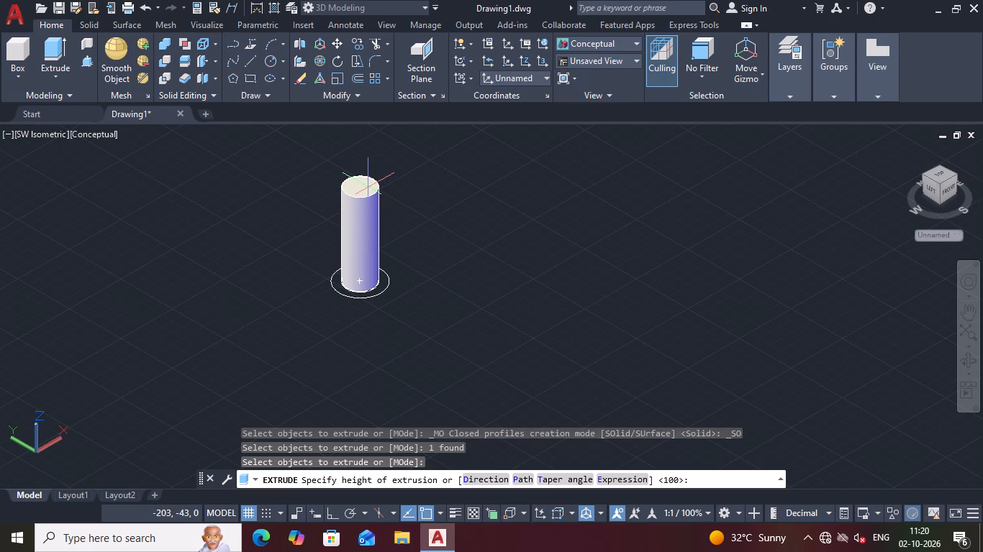
type("85")
key("Return")
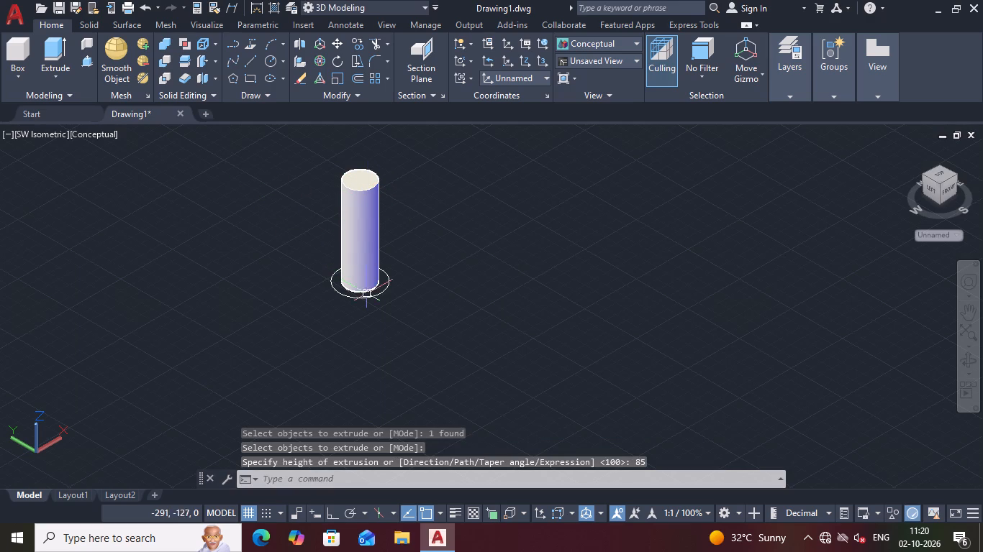
Extrude the outer circle 12 mm upward to form the pin's head around the shank's base.
key("space")
left_click(384, 294)
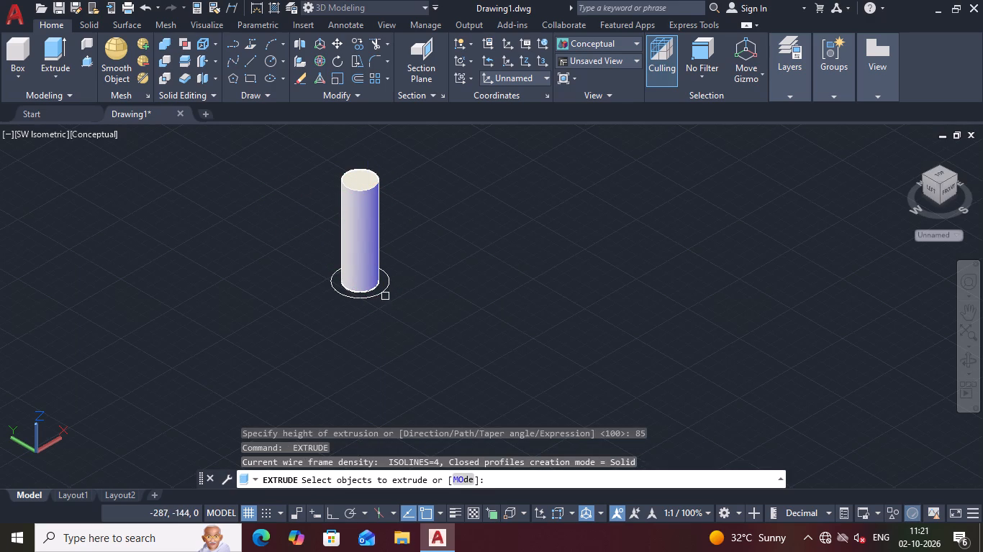
left_click(386, 290)
right_click(389, 303)
right_click(389, 303)
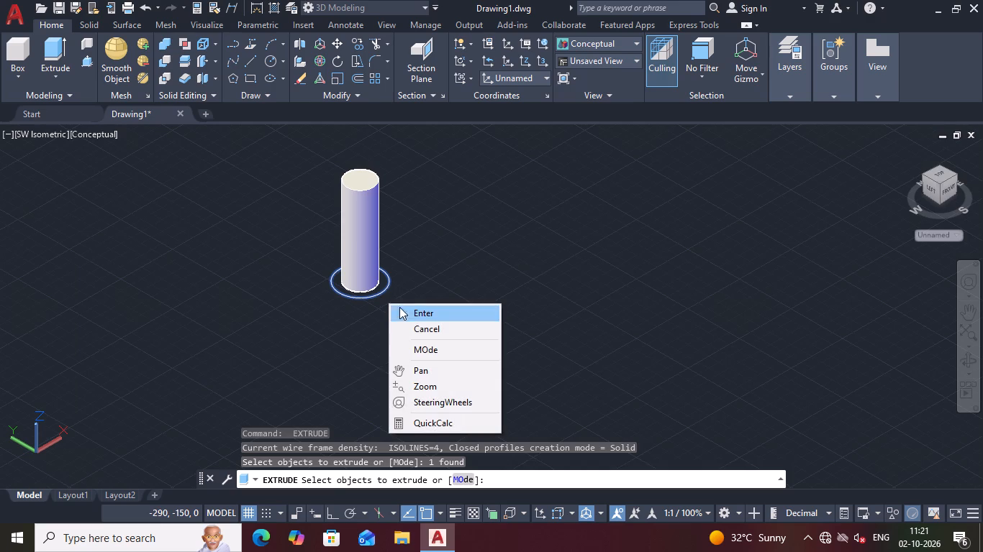
left_click(409, 309)
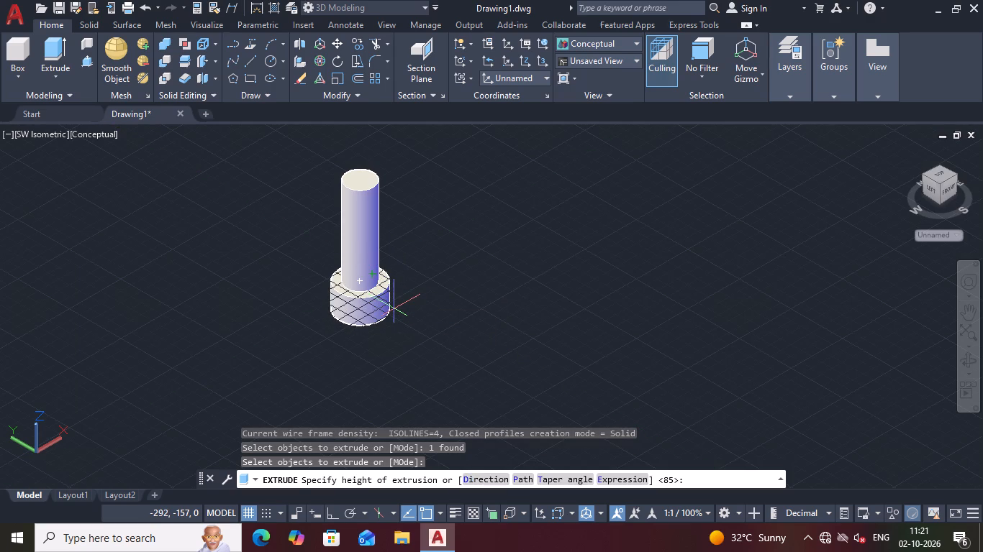
type("12")
key("Return")
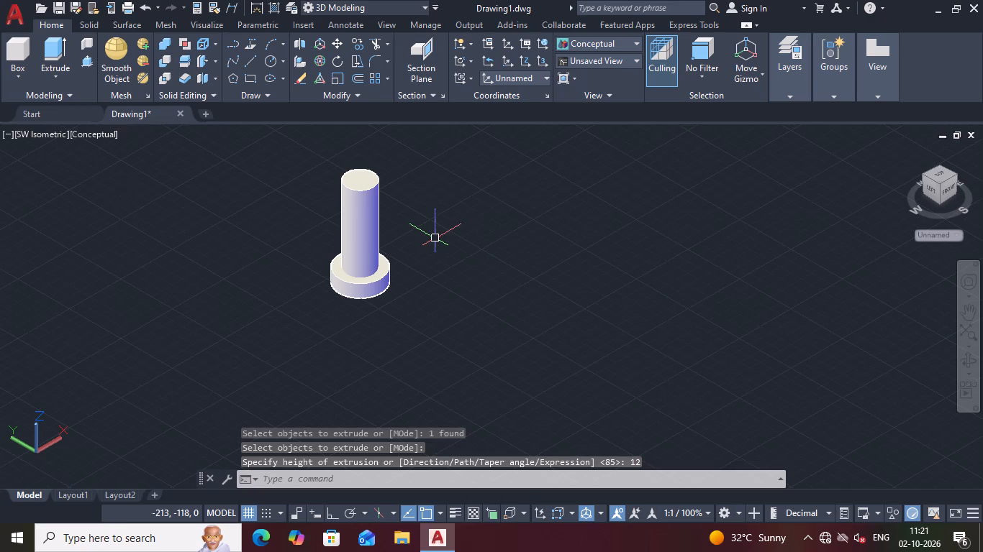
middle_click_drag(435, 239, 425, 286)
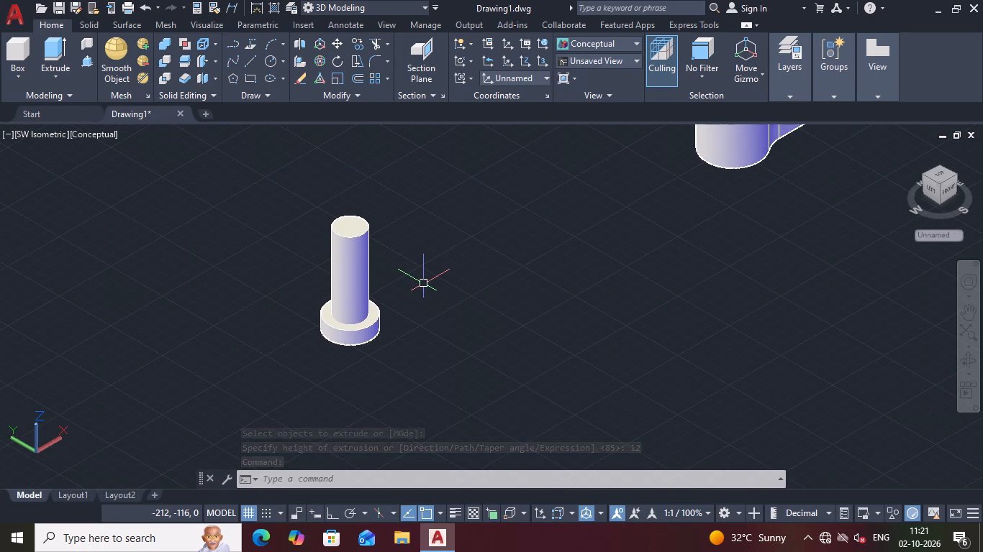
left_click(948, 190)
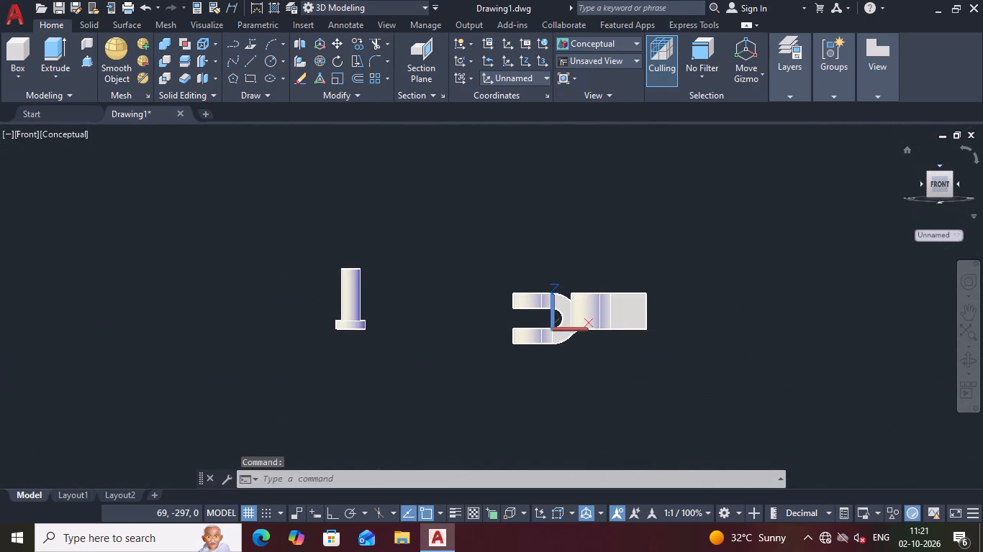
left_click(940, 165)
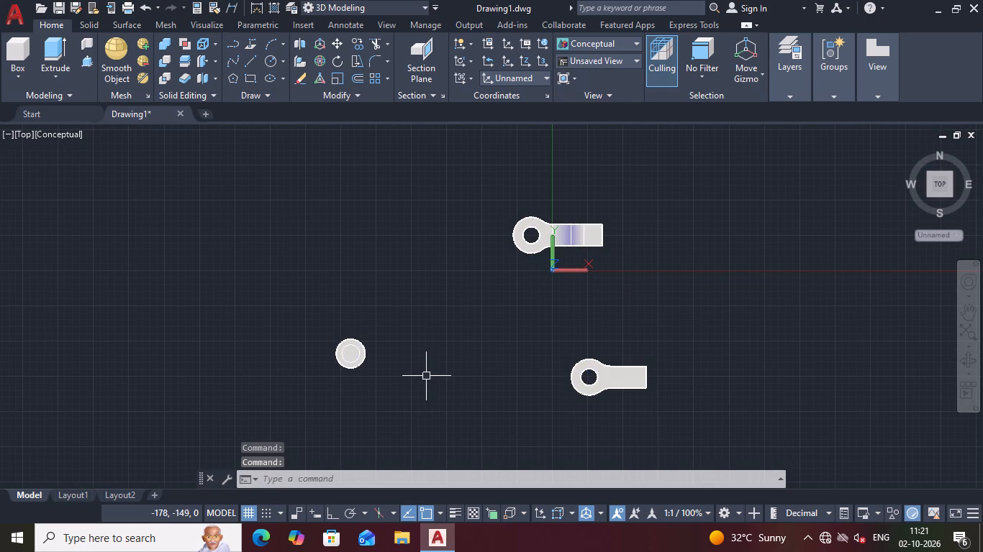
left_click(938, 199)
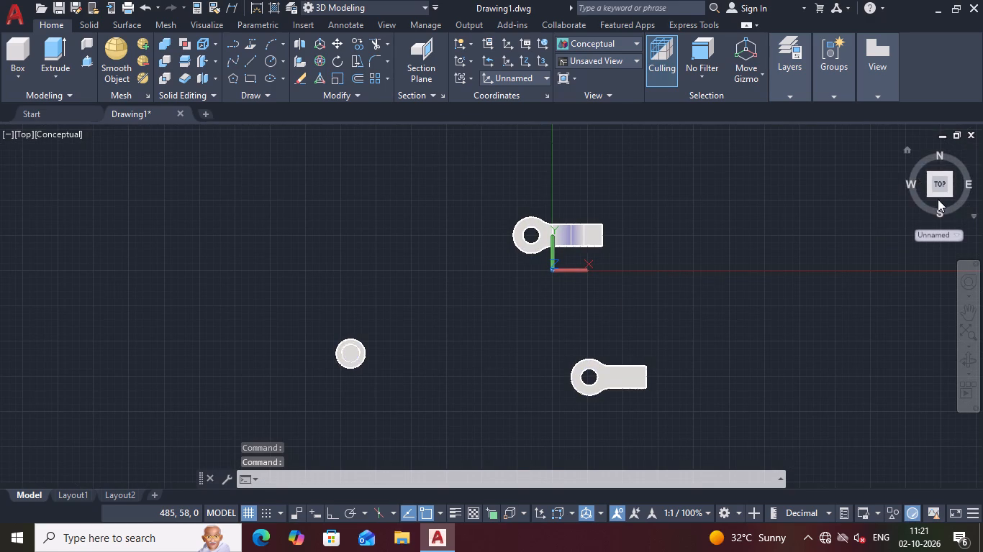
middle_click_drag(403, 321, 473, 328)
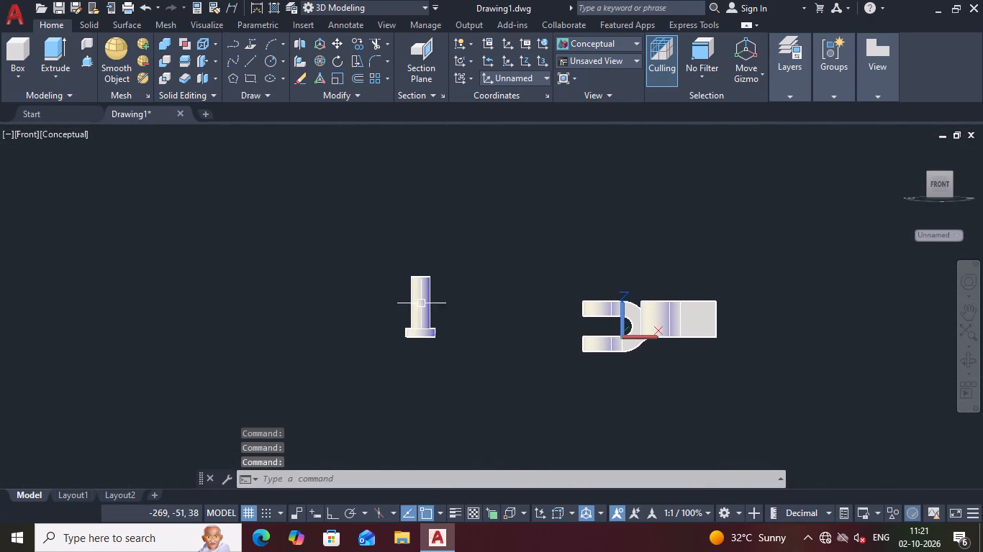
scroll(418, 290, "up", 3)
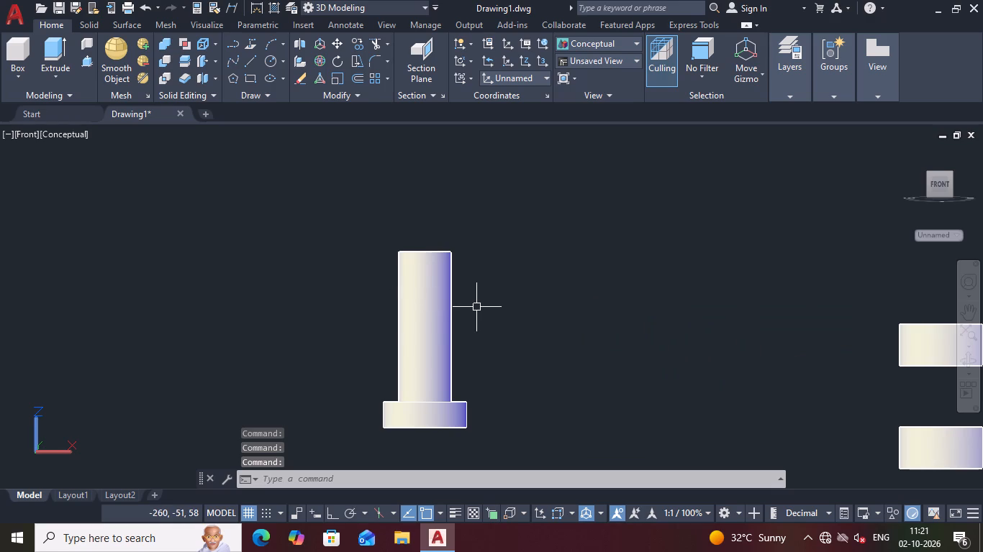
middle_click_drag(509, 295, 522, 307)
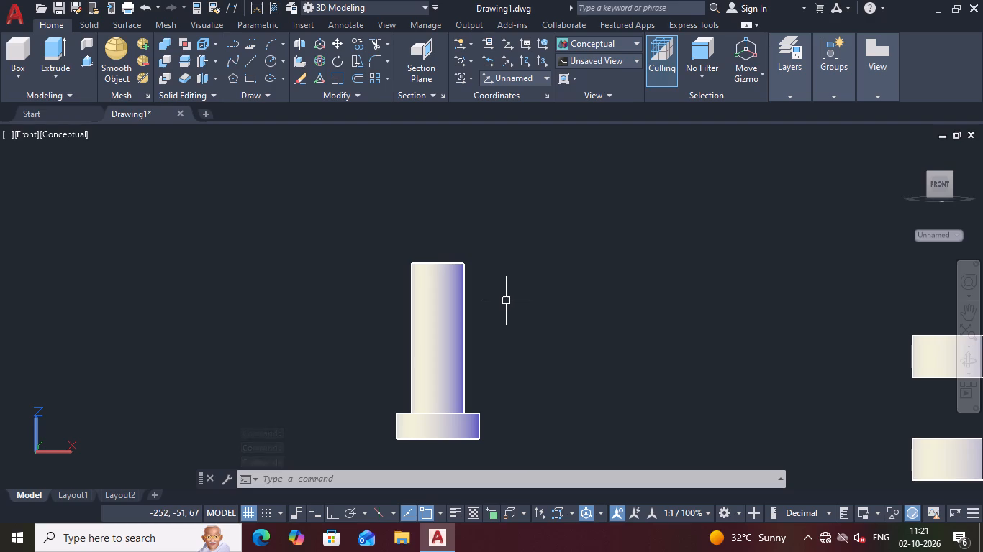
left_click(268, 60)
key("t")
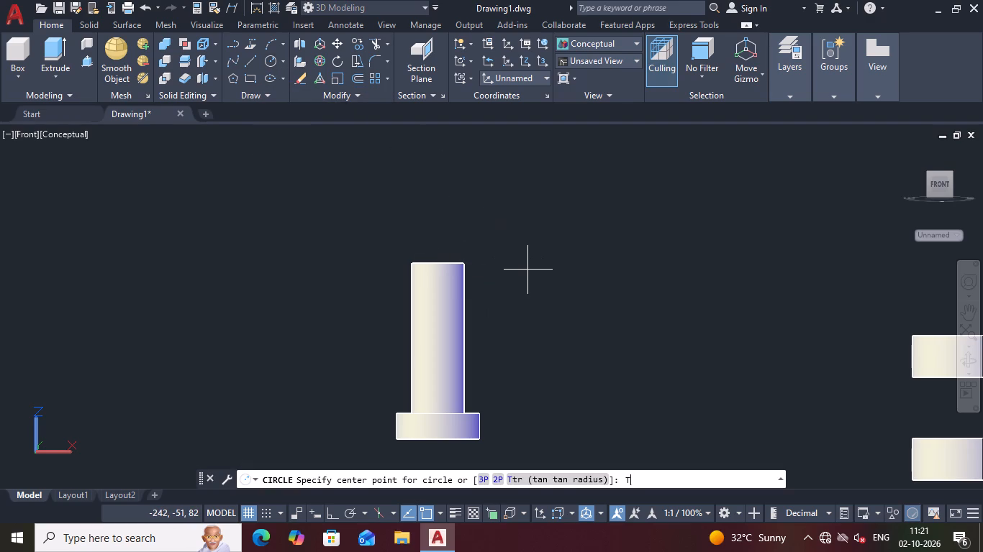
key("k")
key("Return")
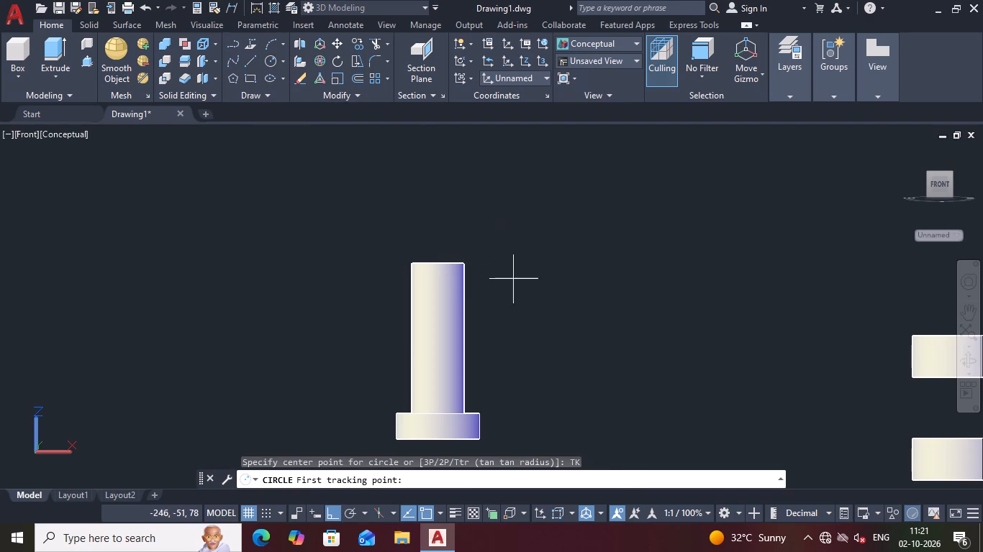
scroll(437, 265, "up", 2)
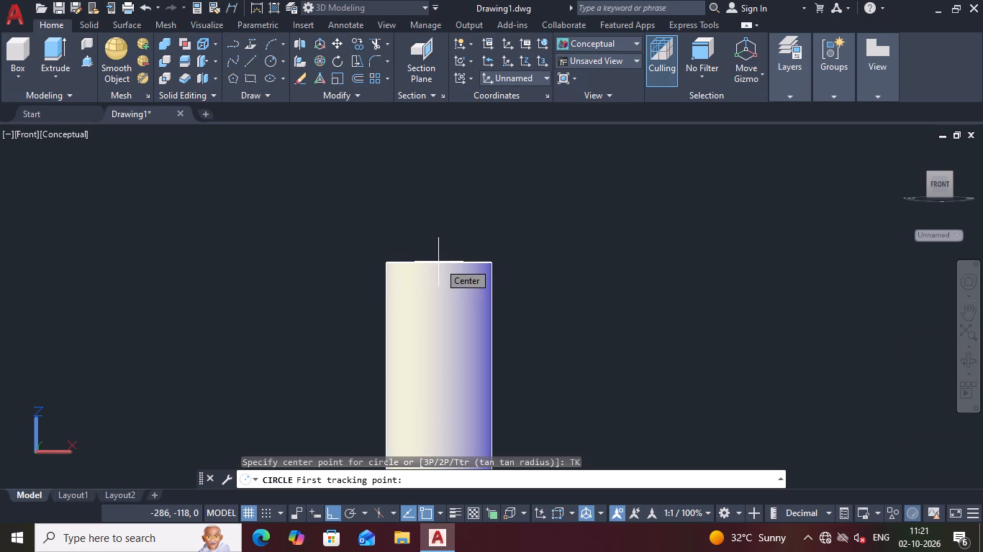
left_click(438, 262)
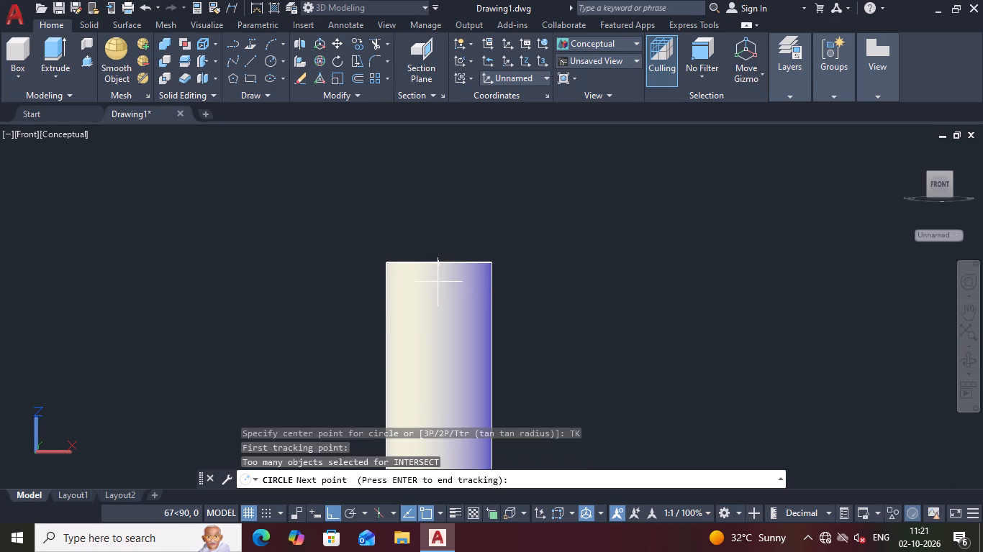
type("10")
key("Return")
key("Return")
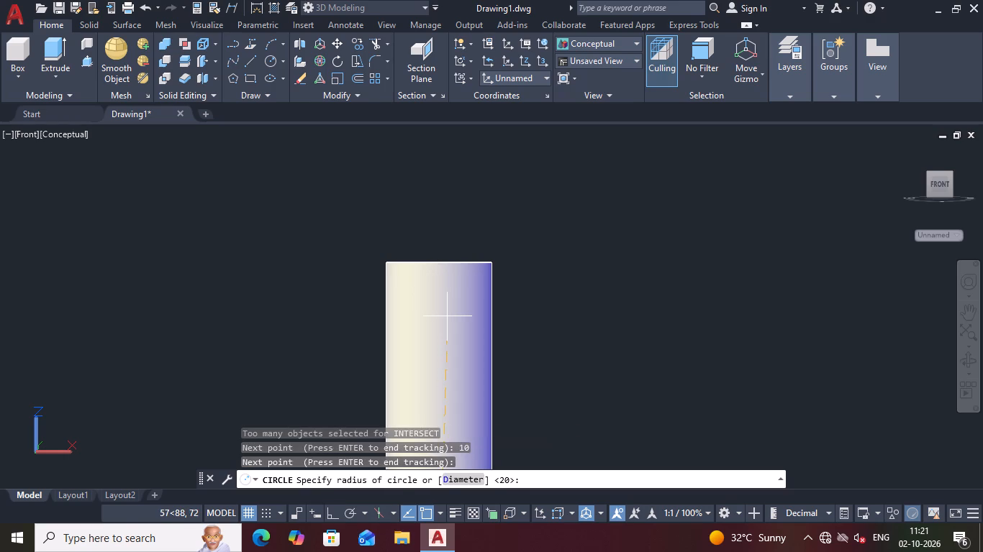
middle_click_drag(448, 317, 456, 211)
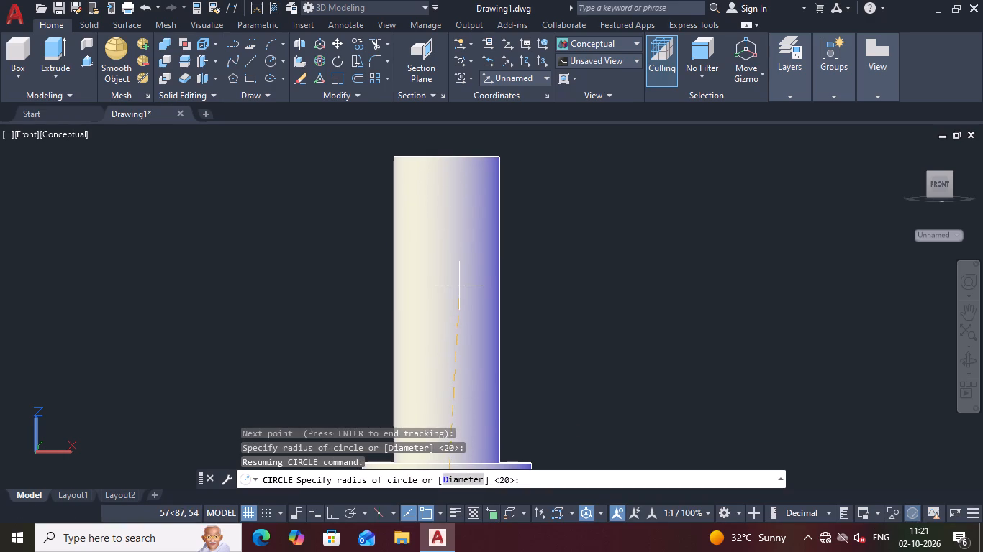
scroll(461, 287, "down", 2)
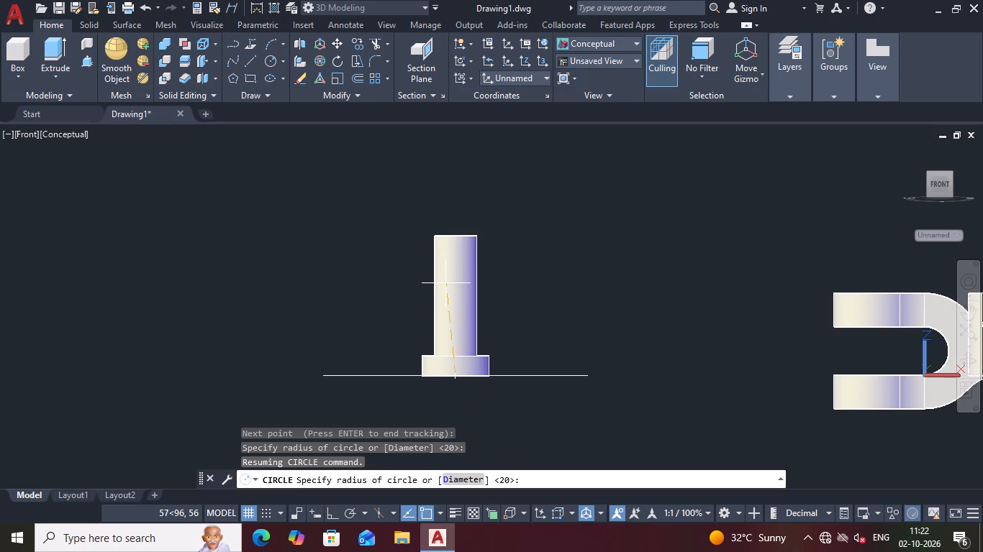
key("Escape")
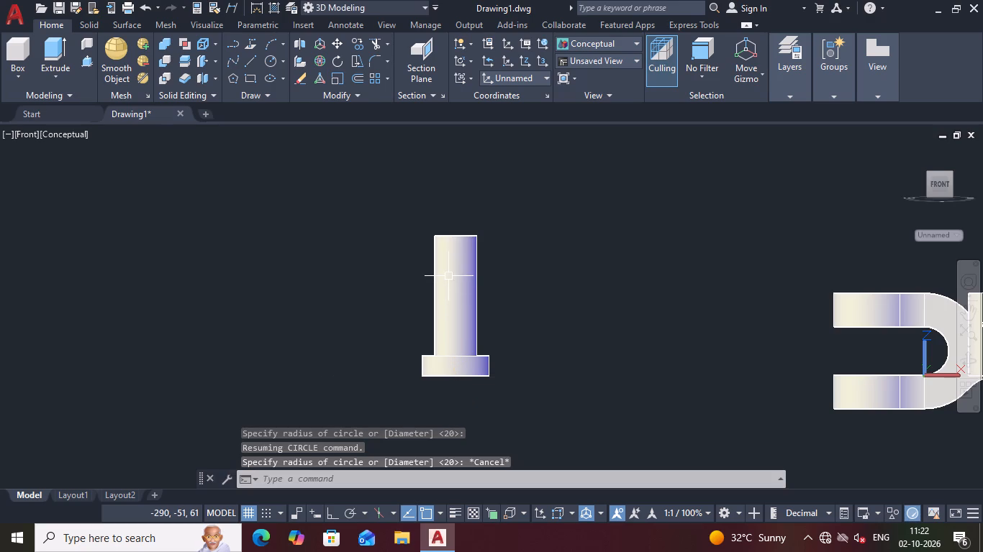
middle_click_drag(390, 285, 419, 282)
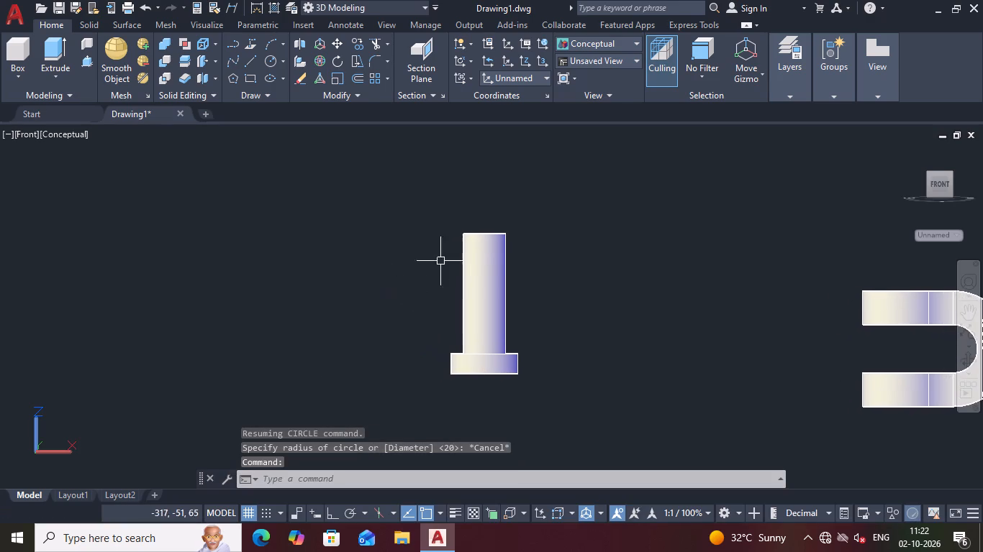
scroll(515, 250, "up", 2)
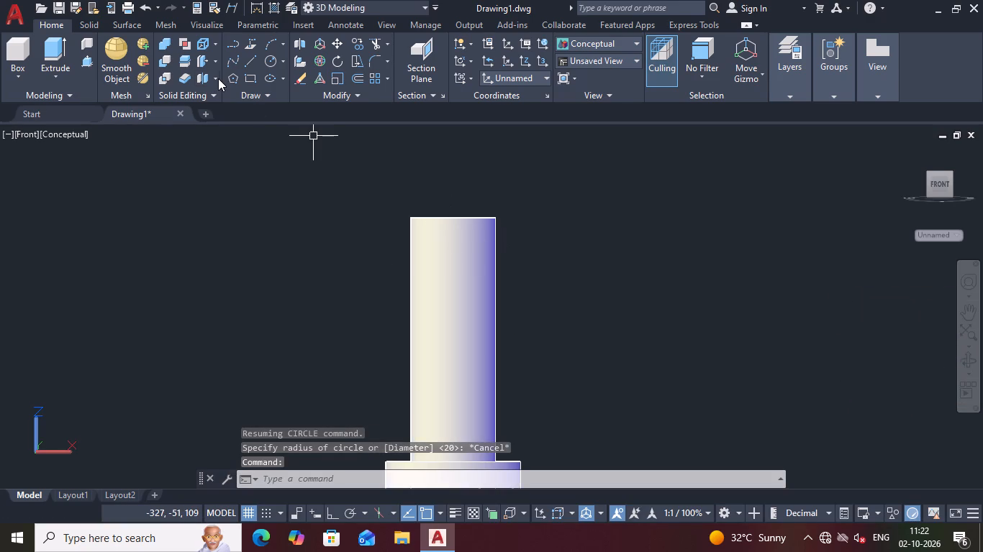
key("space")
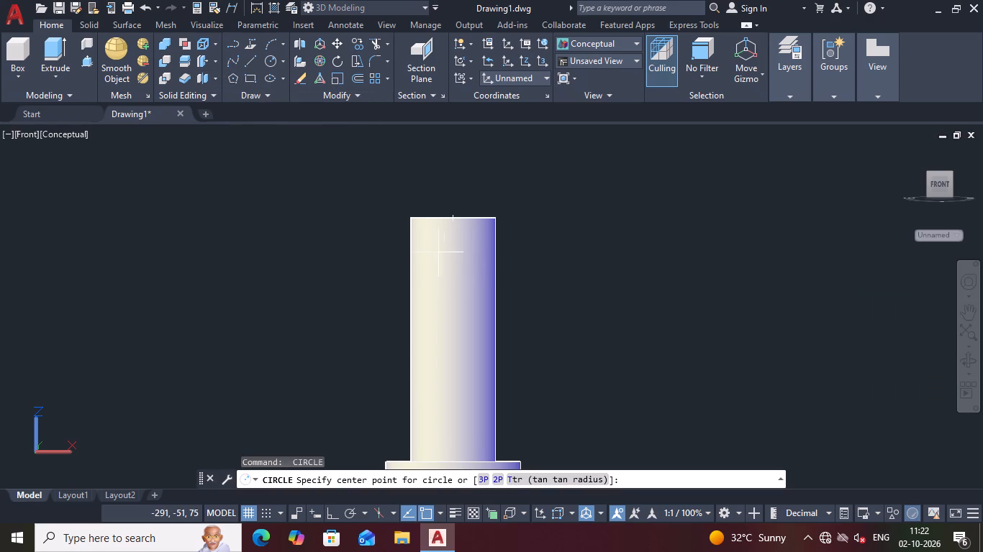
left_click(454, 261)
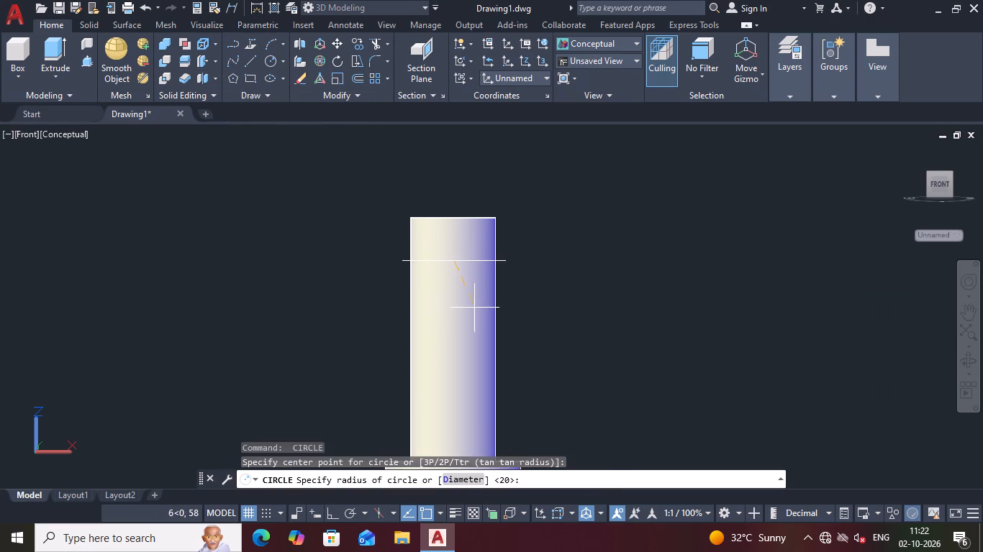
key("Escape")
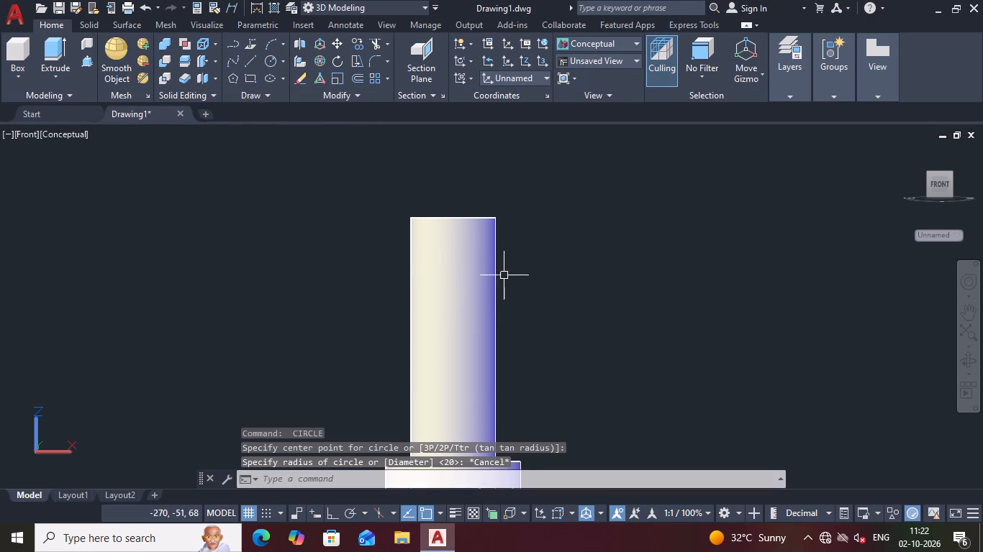
In the top view, draw two concentric circles of radius 12.5 and 20 mm in the empty space beside the headed pin.
scroll(504, 276, "down", 1)
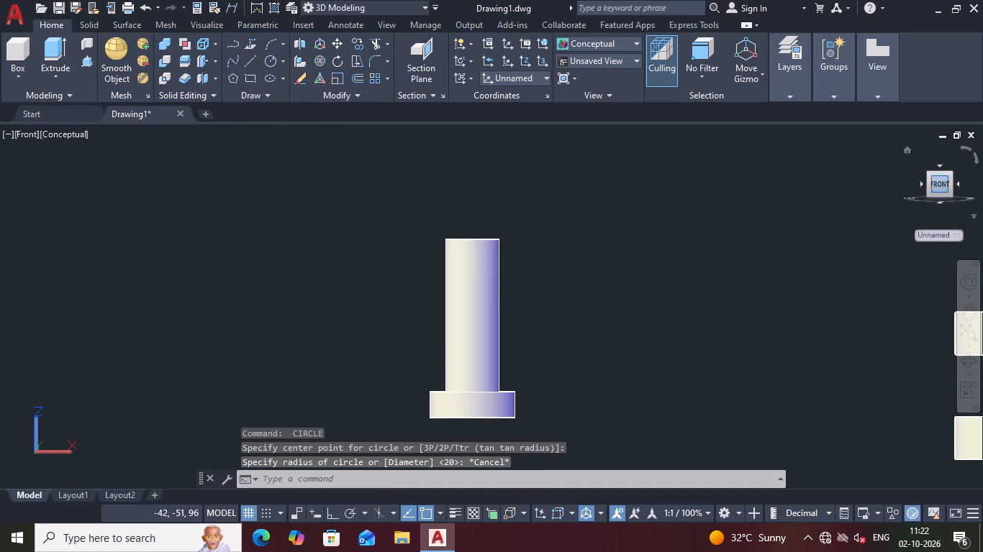
left_click(938, 163)
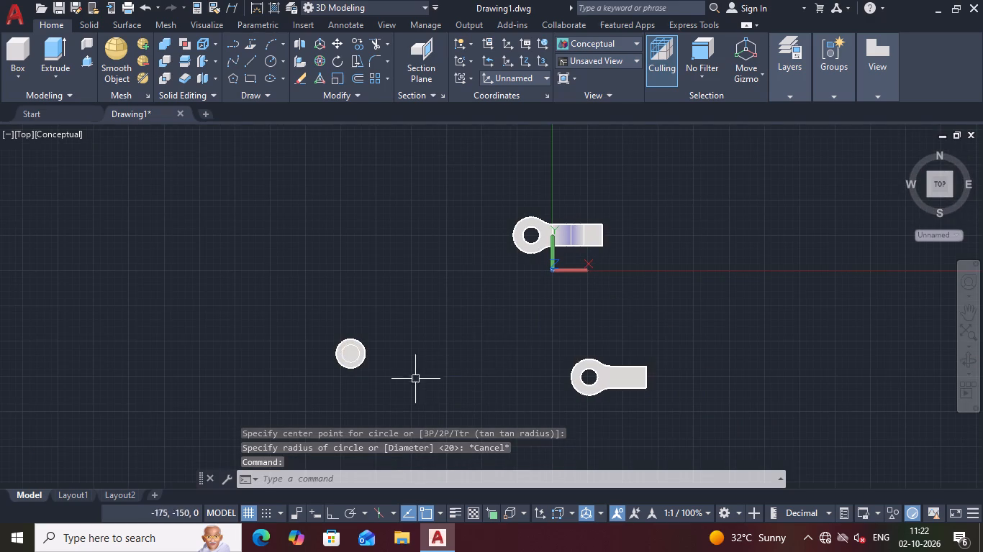
middle_click_drag(409, 383, 533, 366)
scroll(489, 336, "up", 2)
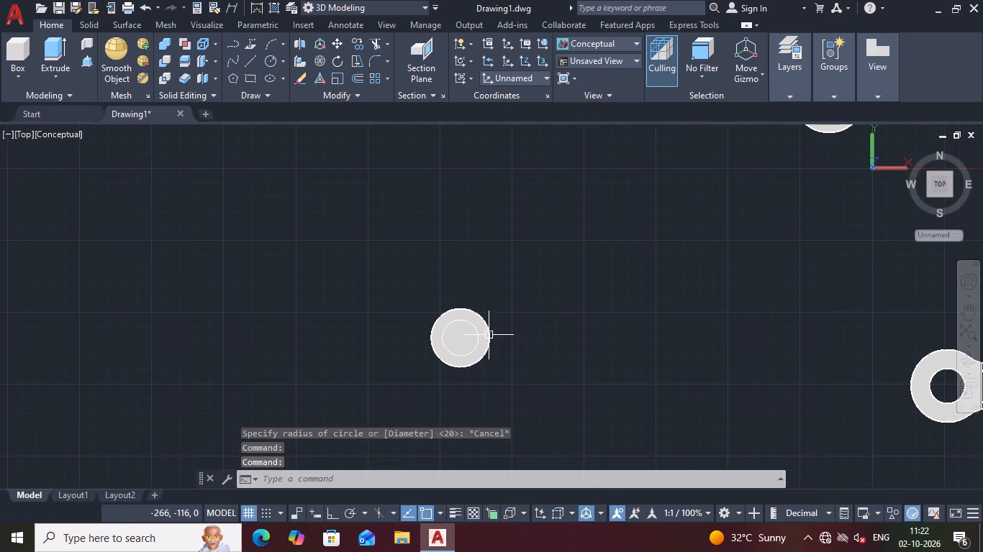
middle_click_drag(530, 344, 566, 346)
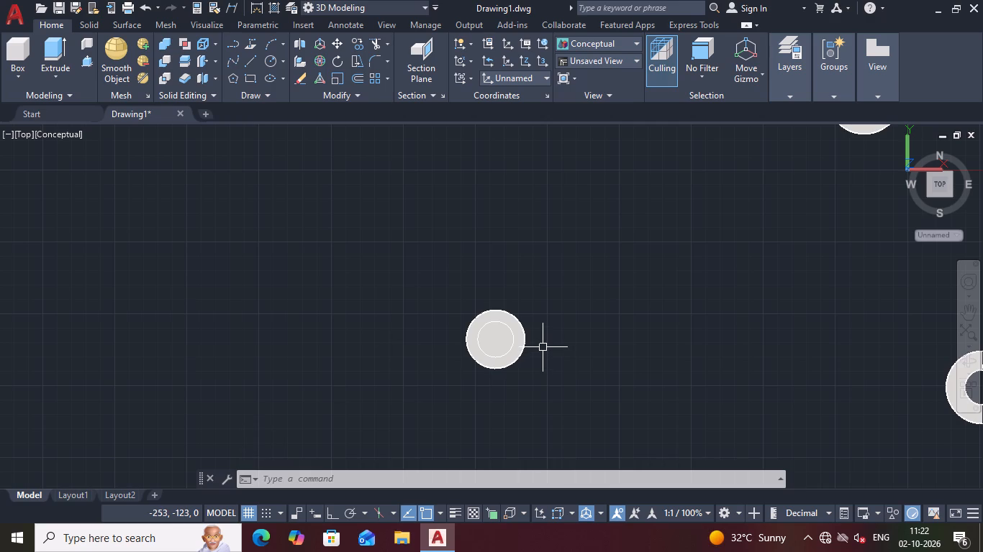
scroll(648, 405, "down", 1)
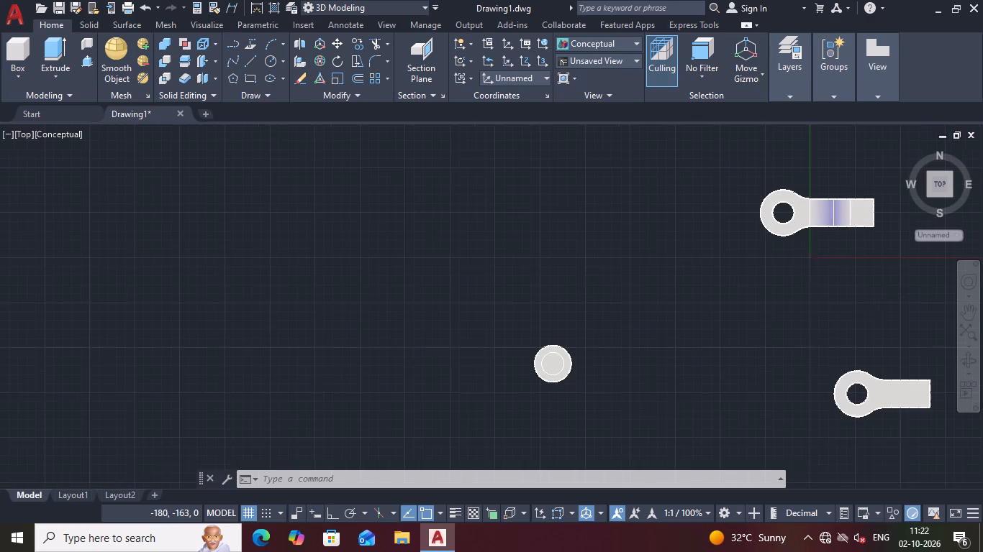
middle_click_drag(669, 409, 606, 371)
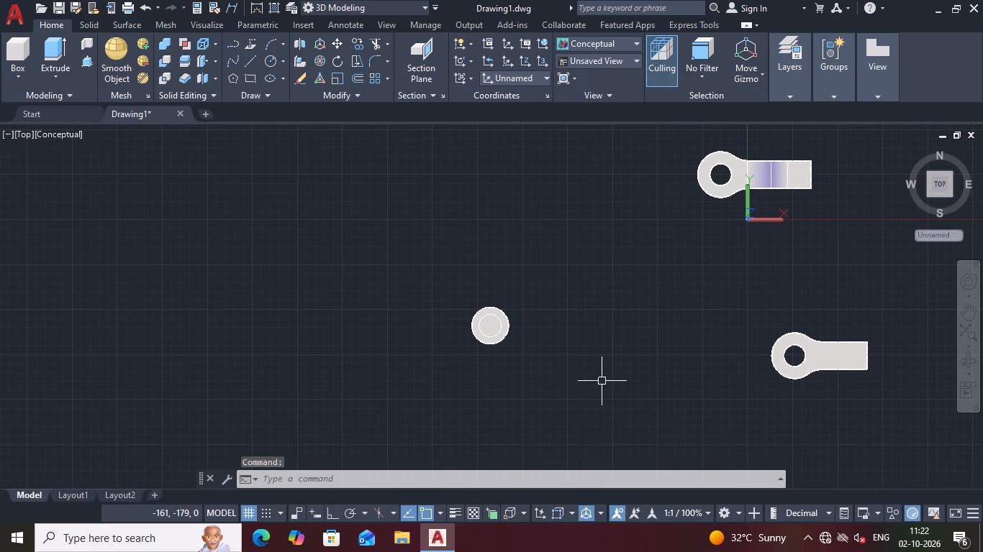
middle_click_drag(625, 430, 576, 401)
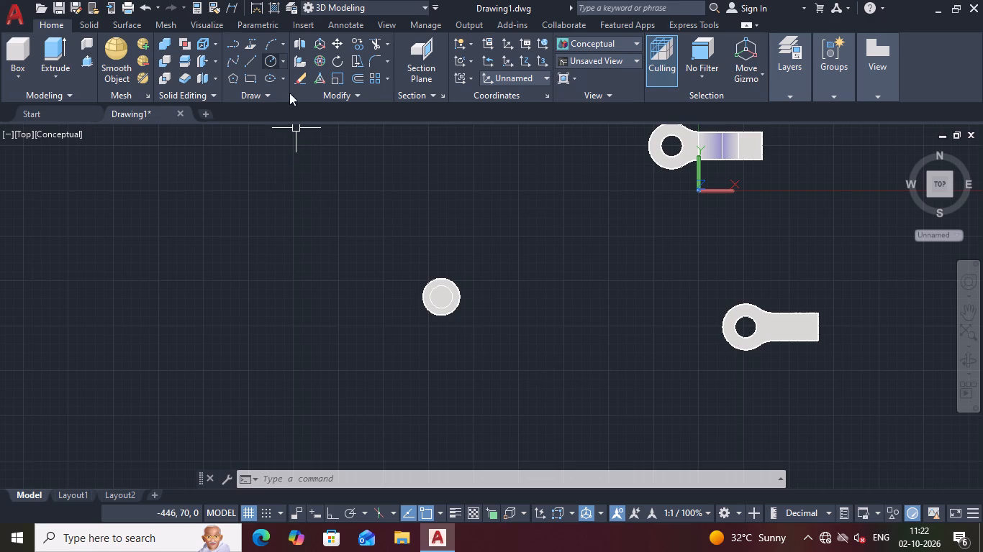
key("space")
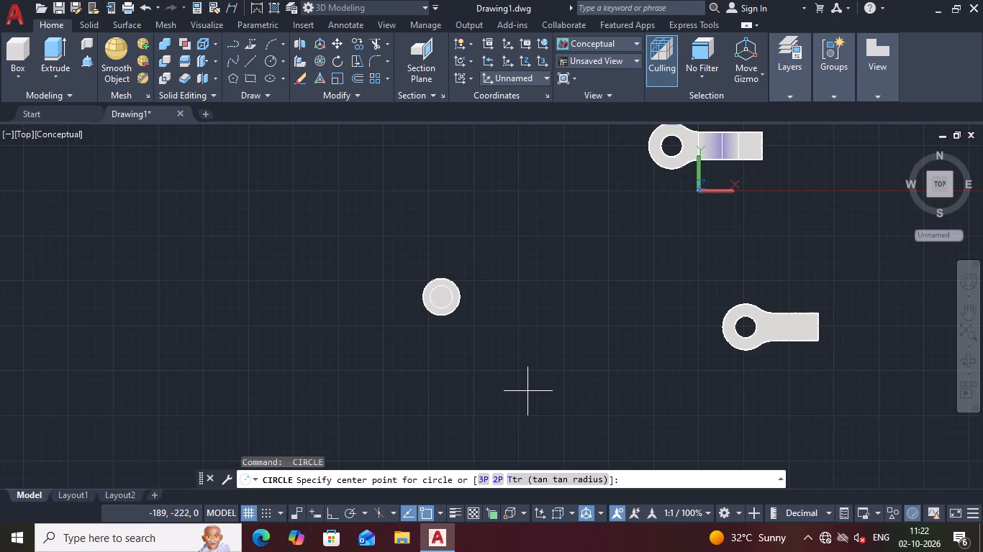
left_click(528, 392)
type("12.5")
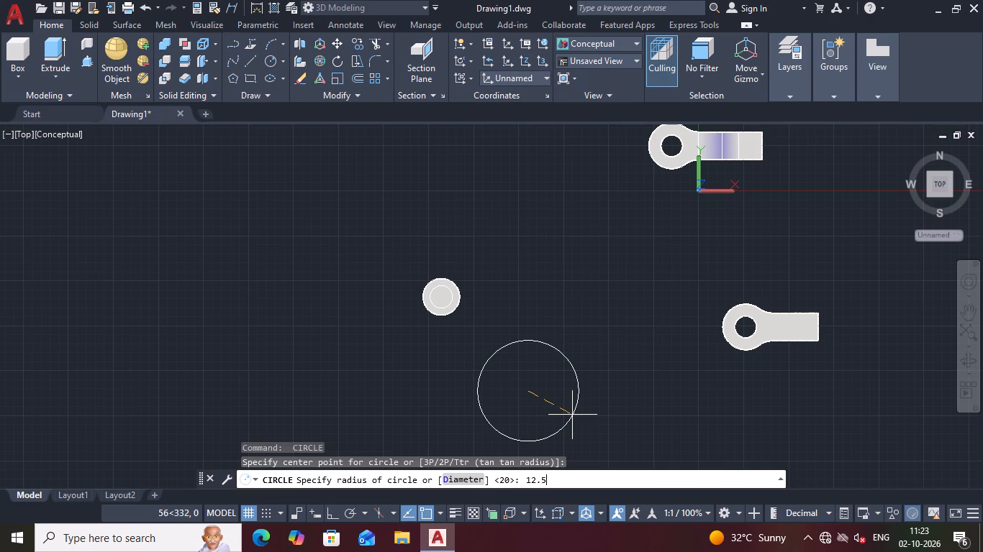
key("Return")
key("space")
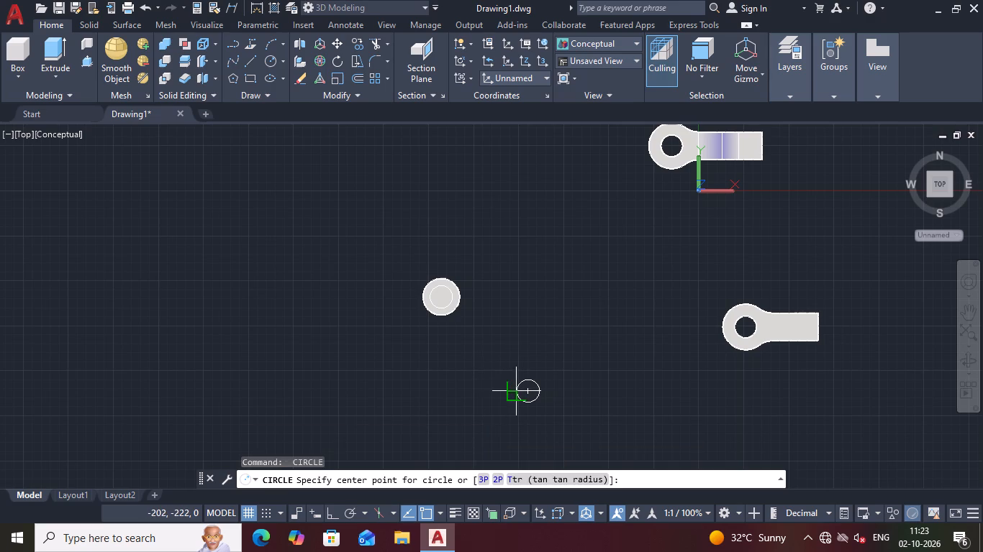
left_click(529, 395)
type("20")
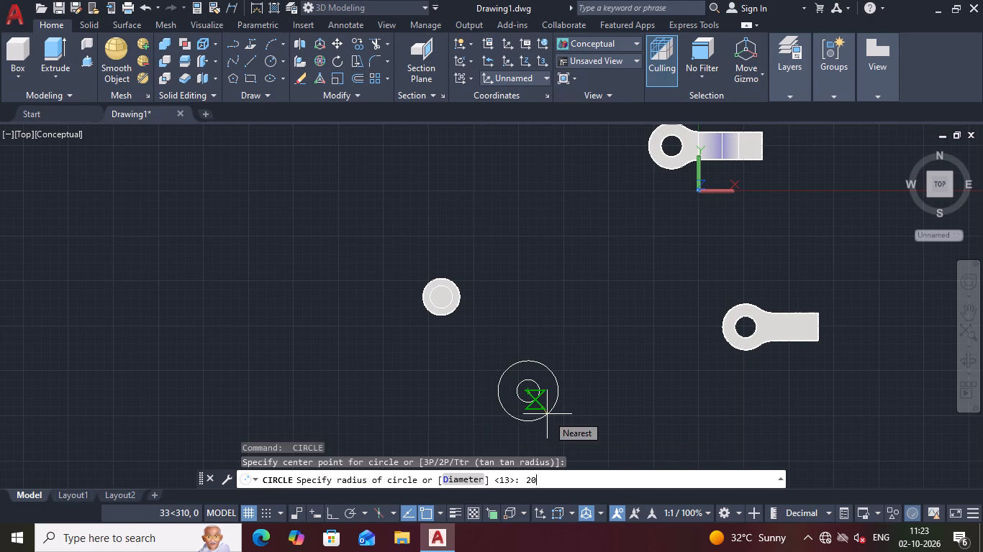
key("Return")
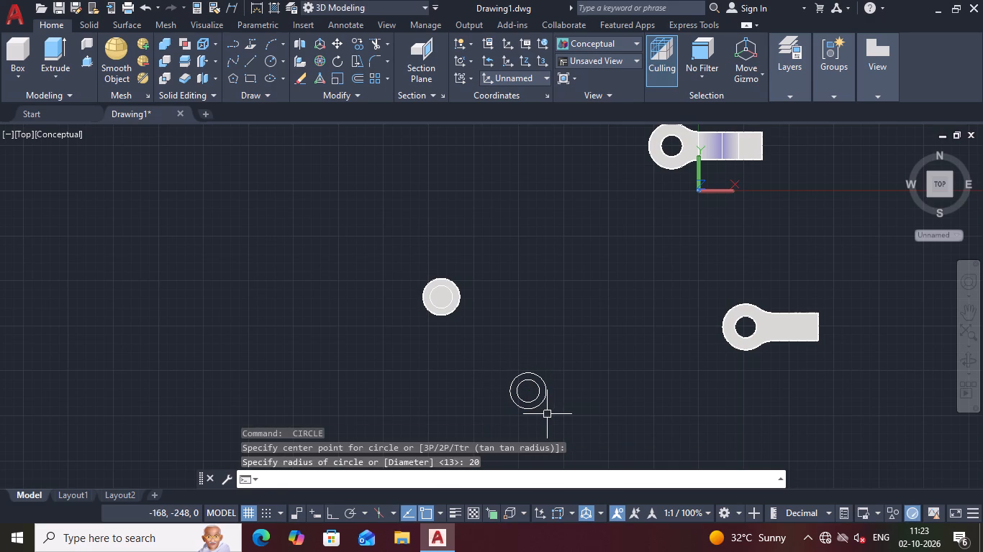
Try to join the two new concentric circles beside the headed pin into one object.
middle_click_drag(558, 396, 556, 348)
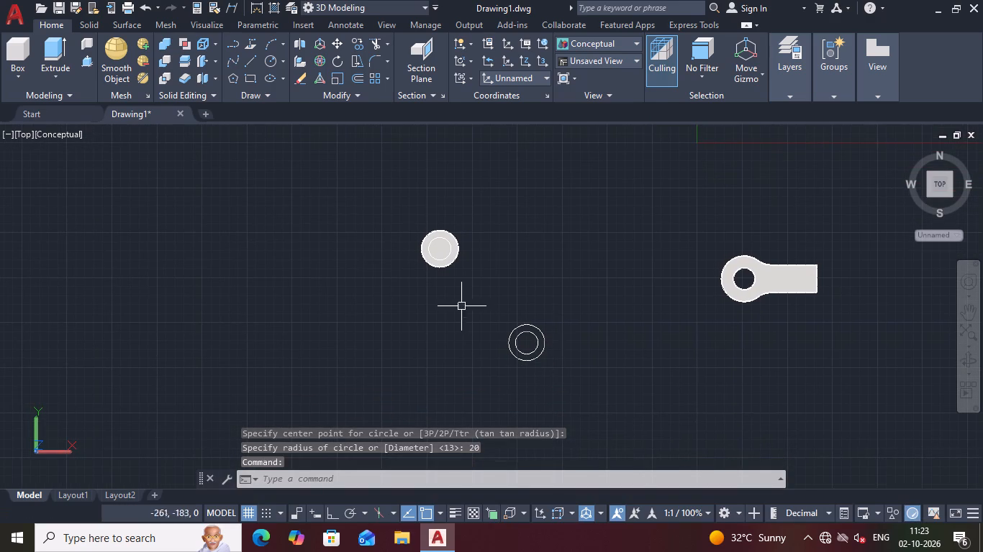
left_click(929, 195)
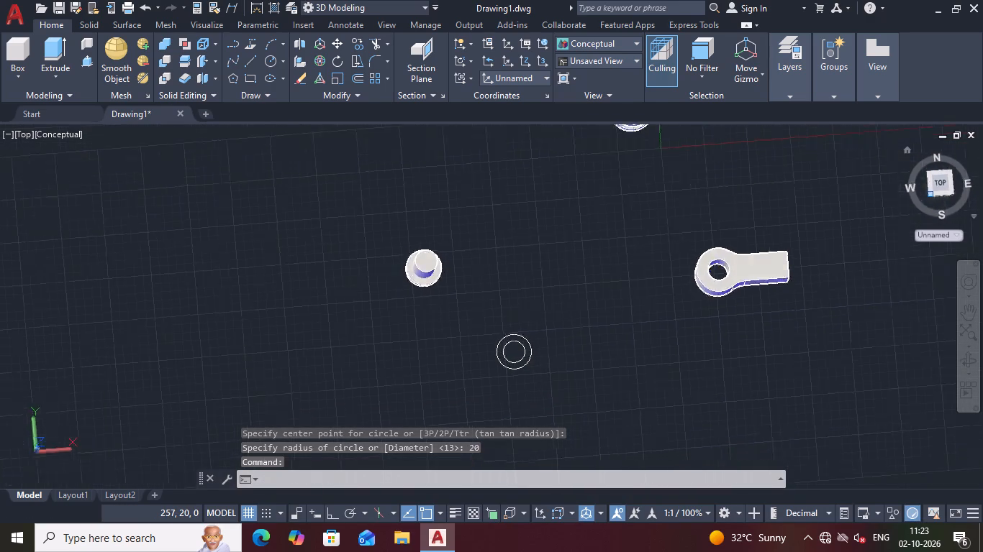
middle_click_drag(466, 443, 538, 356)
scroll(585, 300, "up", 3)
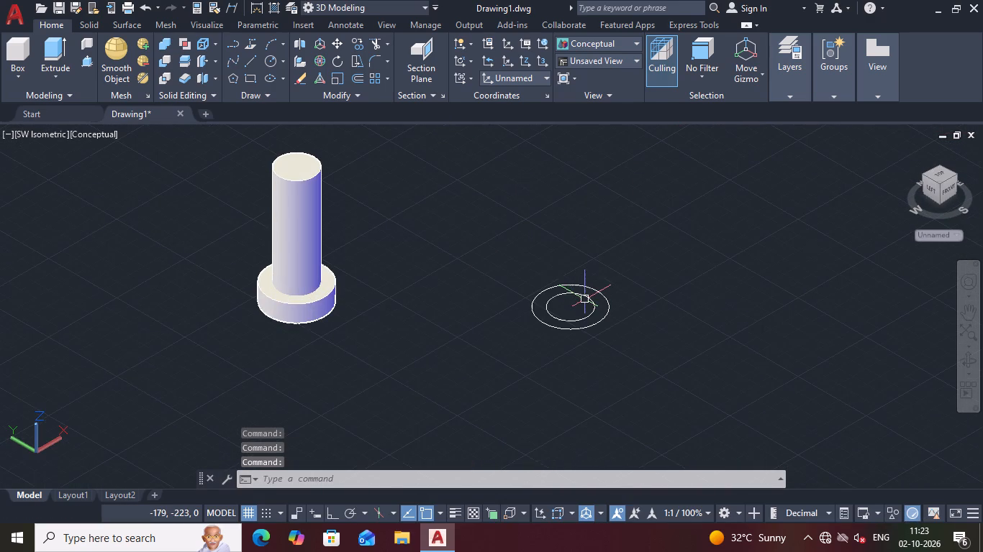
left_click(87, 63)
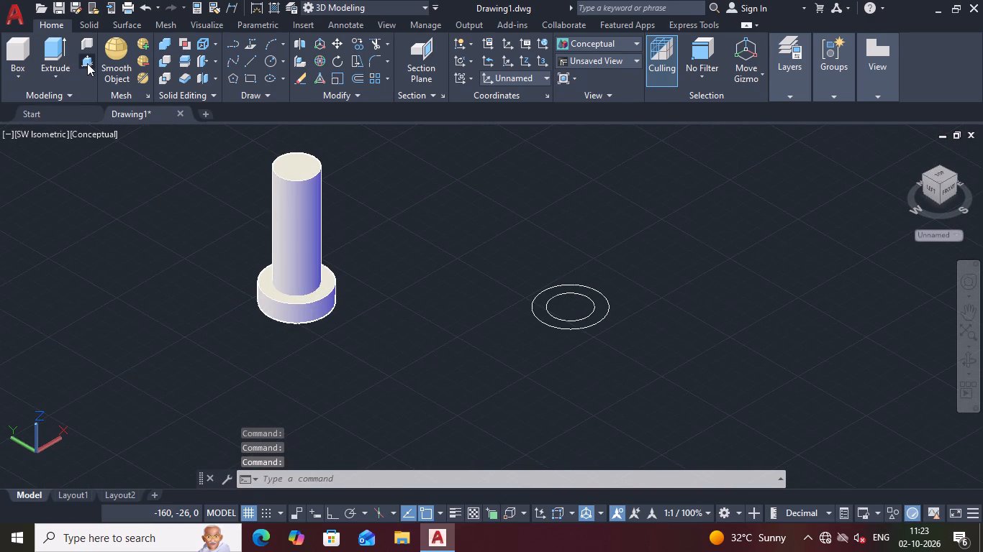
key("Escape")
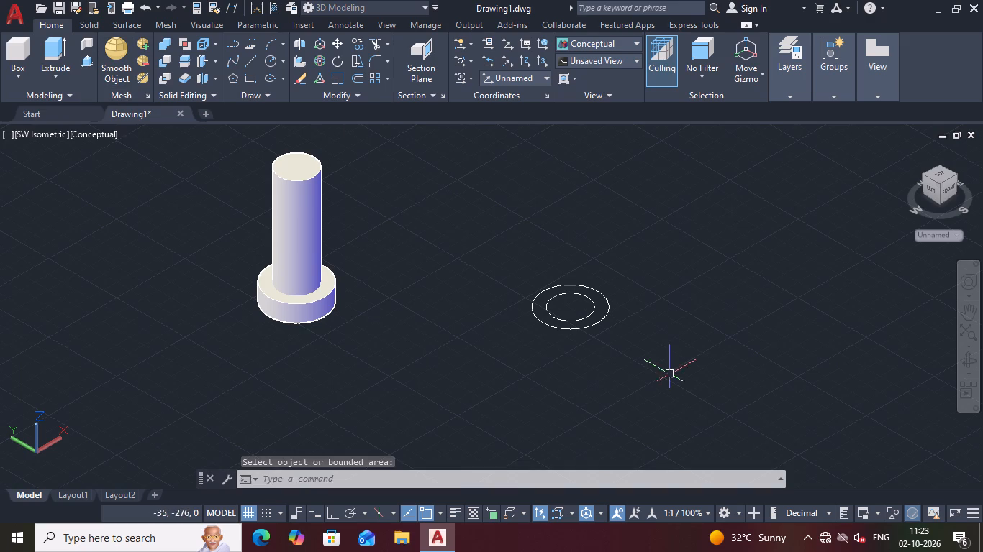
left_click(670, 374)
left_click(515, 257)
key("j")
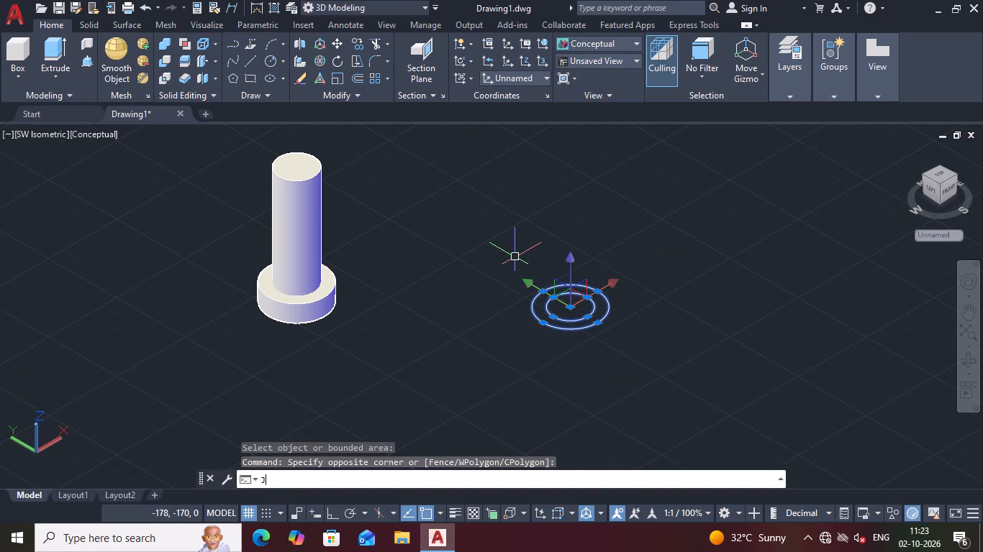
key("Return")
Extrude the ring area between the two concentric circles 12 mm upward with Presspull to form the collar.
left_click(89, 65)
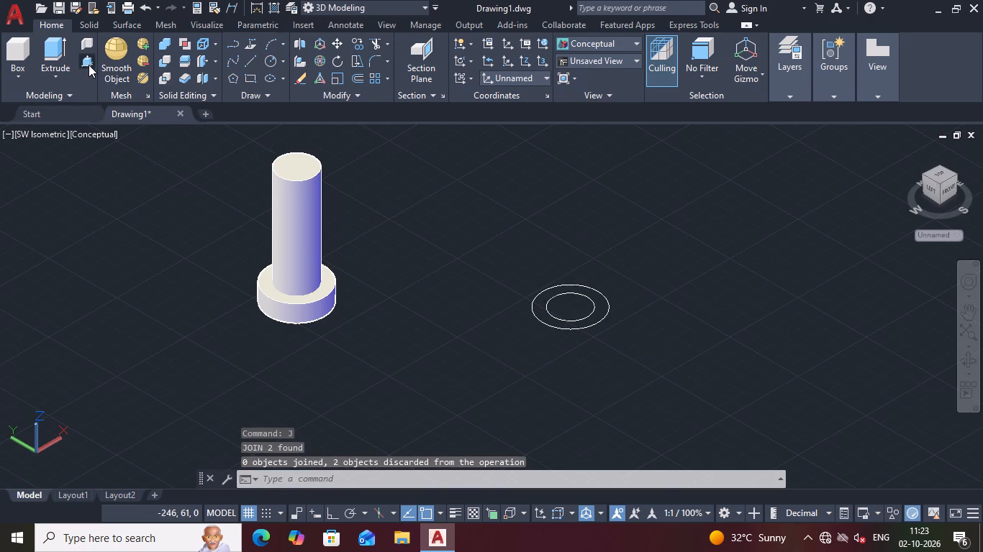
left_click(597, 317)
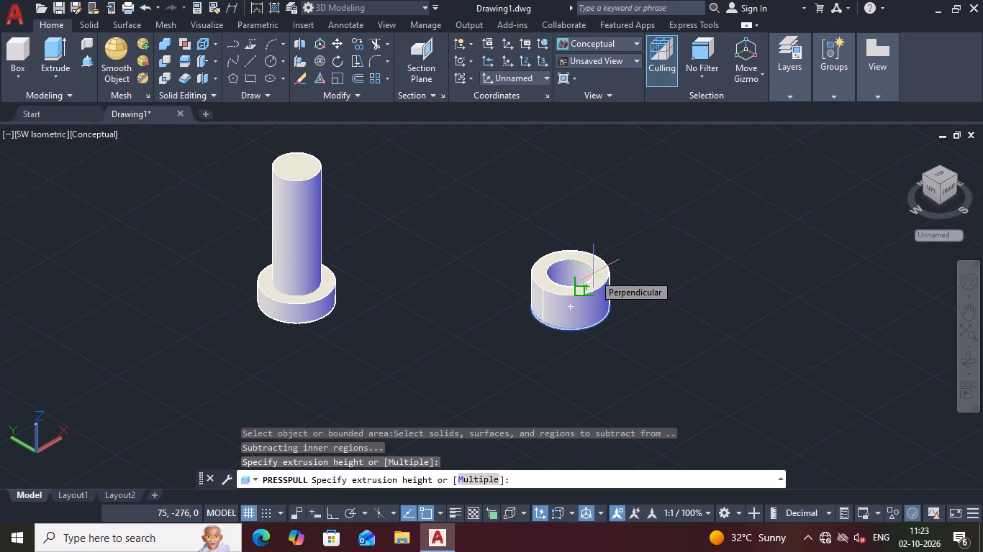
type("12")
key("Return")
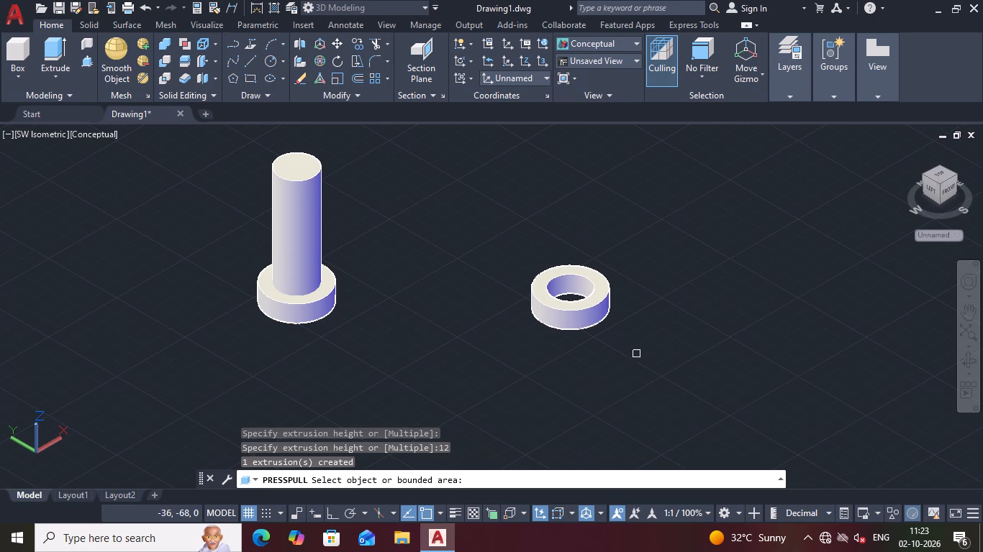
scroll(652, 352, "down", 1)
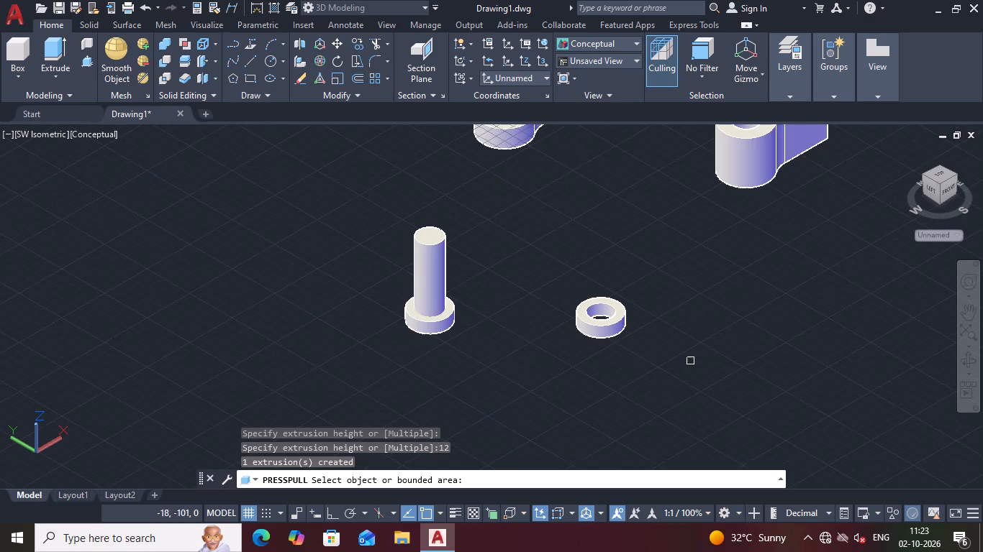
scroll(702, 362, "down", 1)
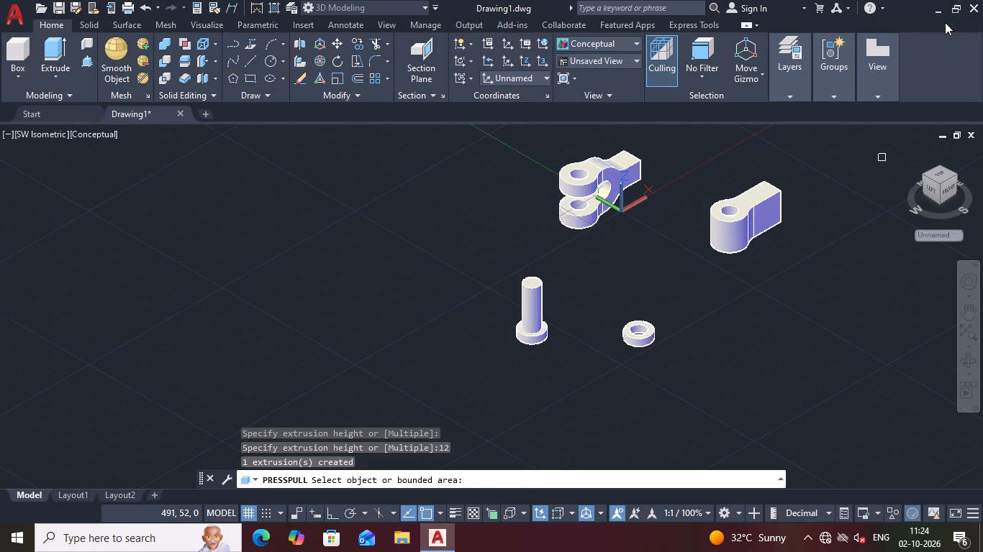
Save the drawing in the Documents folder under the file name 11721 02.
key("ctrl+s")
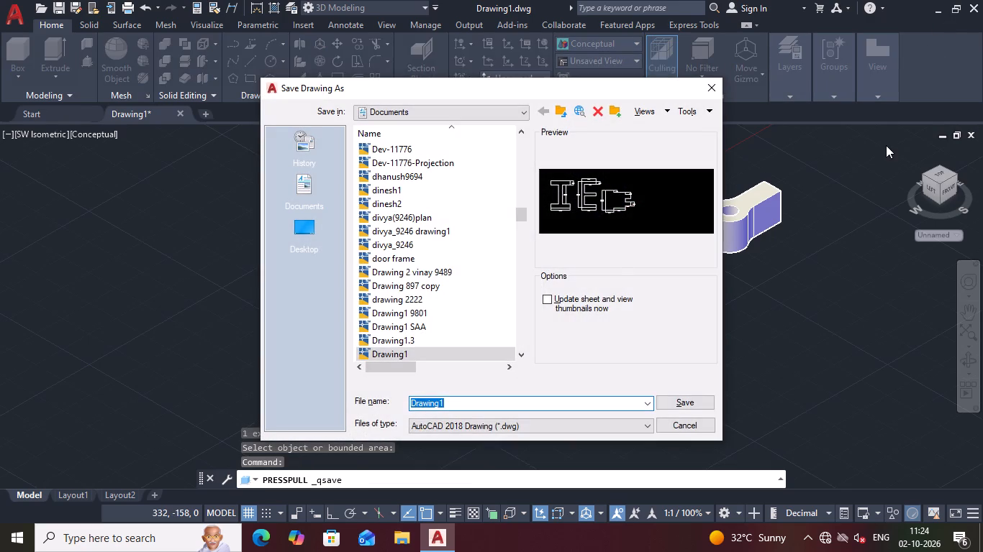
type("11721")
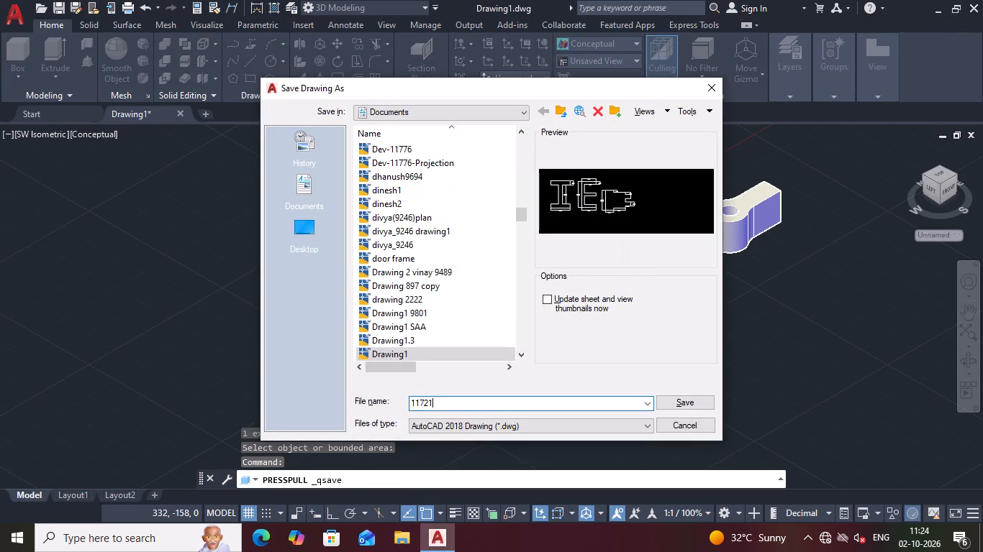
key("space")
type("02")
left_click(692, 405)
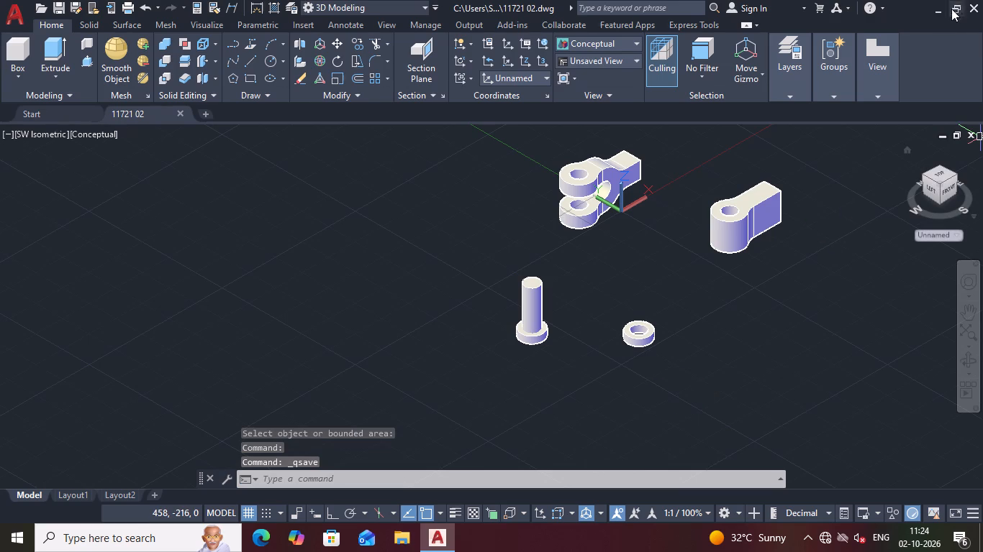
Switch from AutoCAD to the Windows desktop and launch an app from Windows search.
left_click(936, 11)
left_click(134, 551)
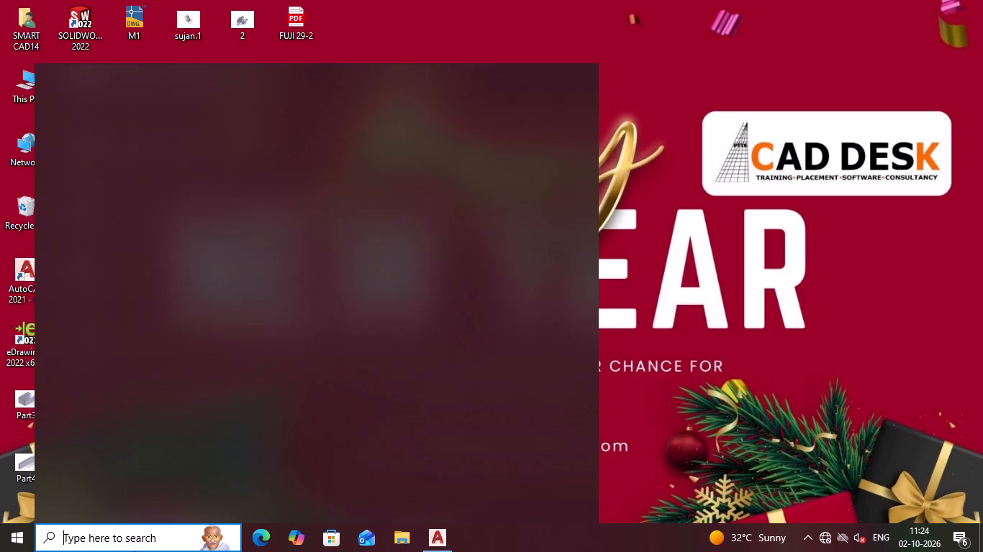
left_click(148, 154)
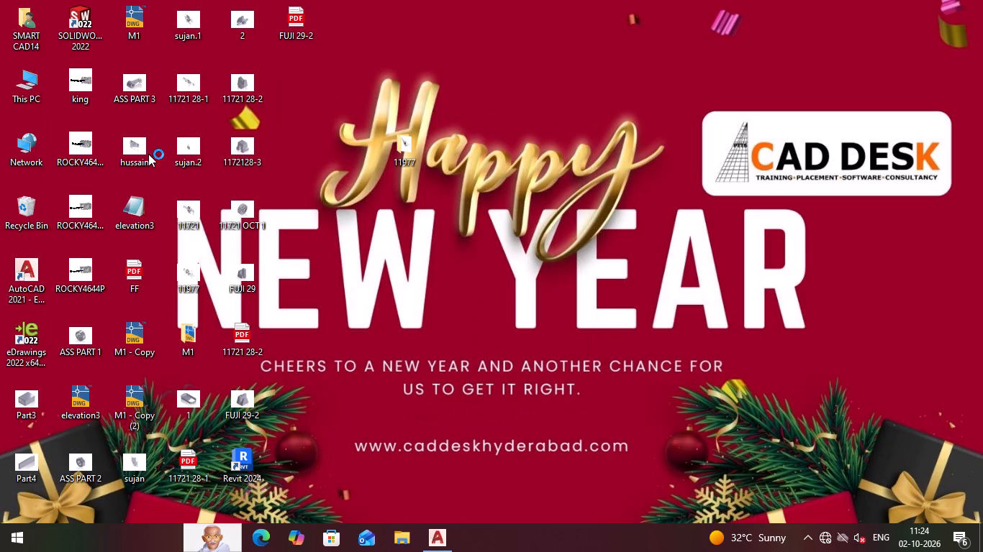
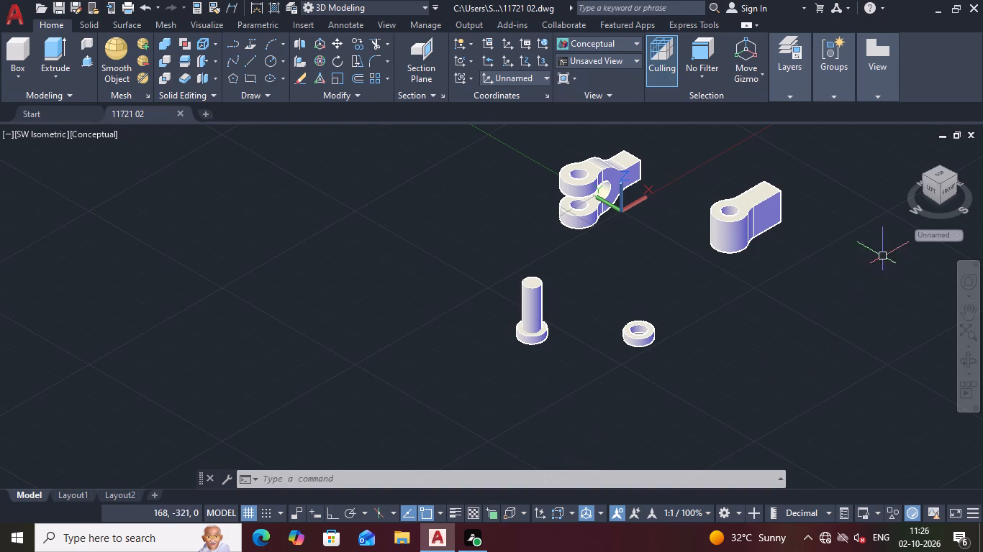
In the top view, create a tapered pin with the Cone tool in empty space beyond the single-eye part: base radius 2.5, top radius 3.5, height 45.
left_click(951, 183)
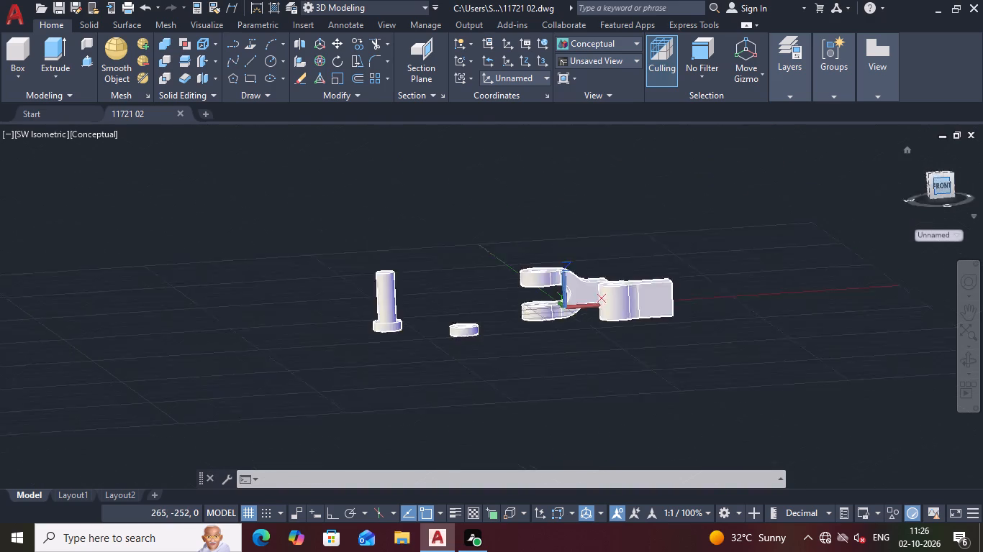
left_click(941, 166)
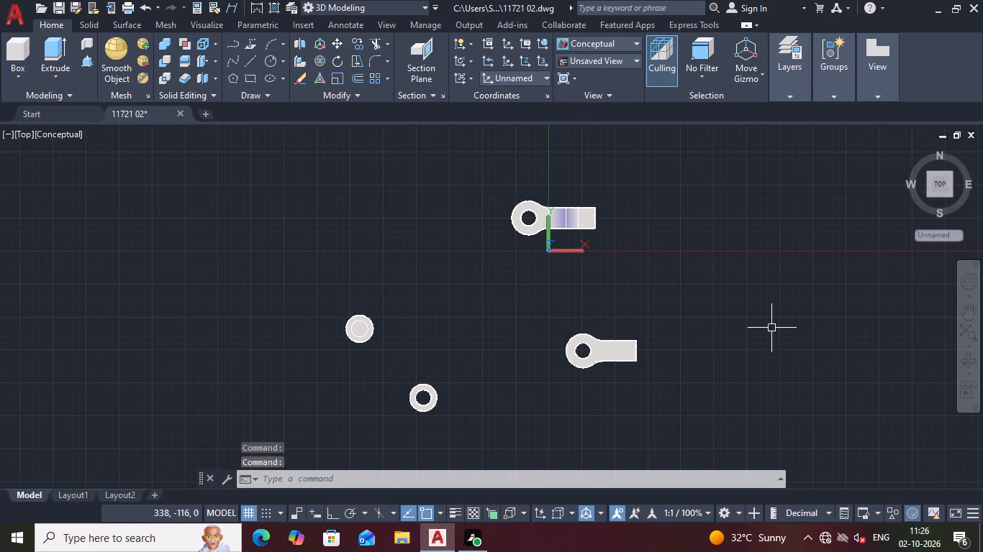
middle_click_drag(772, 328, 750, 303)
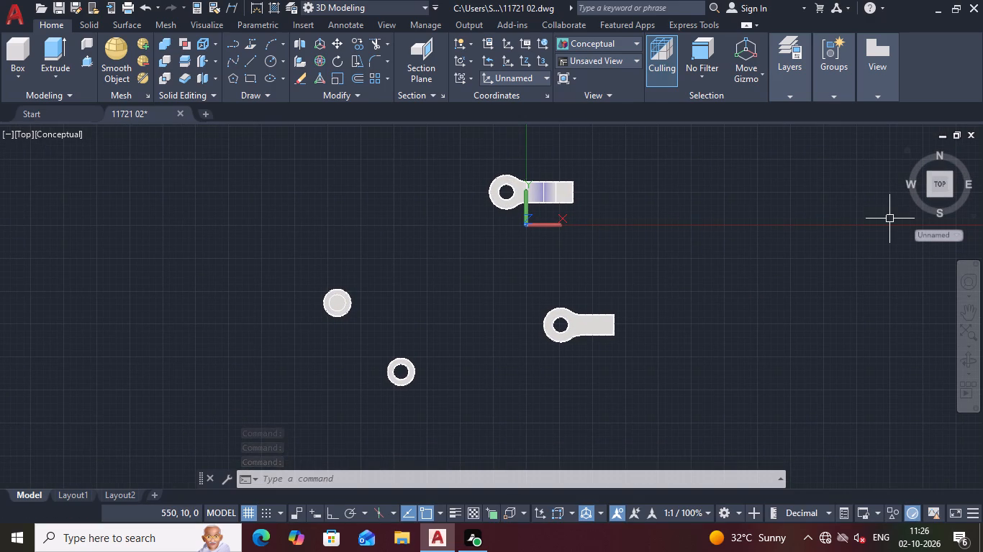
key("p")
key("BackSpace")
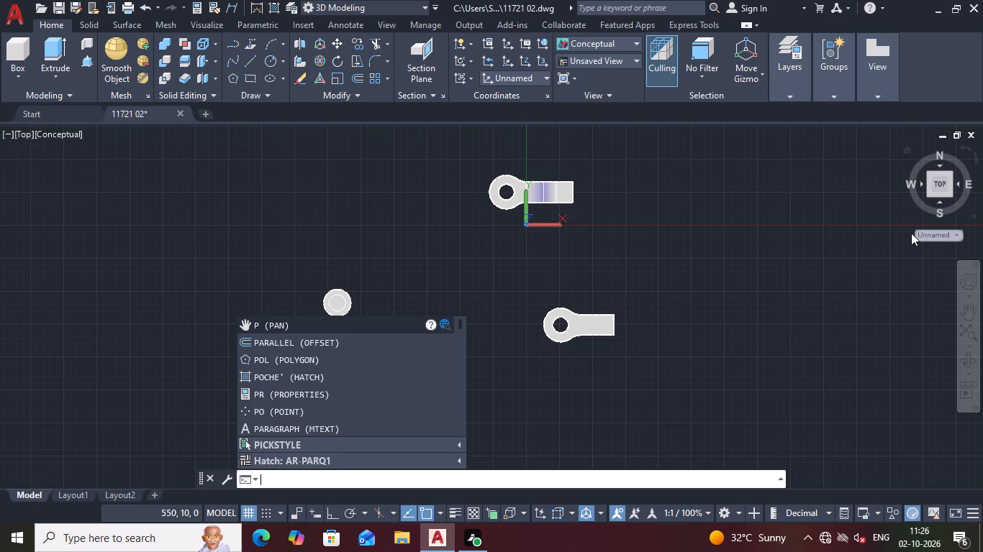
type("CONE")
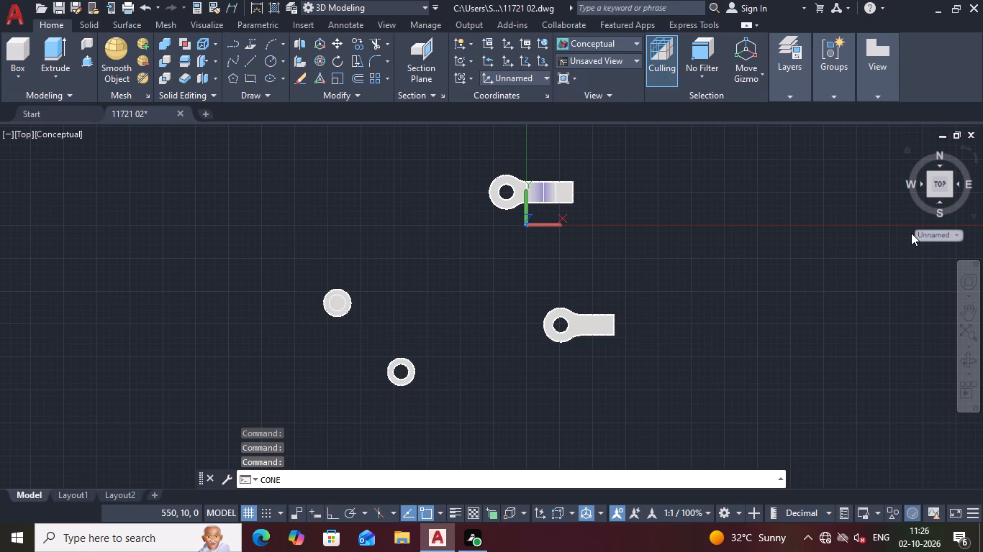
key("Return")
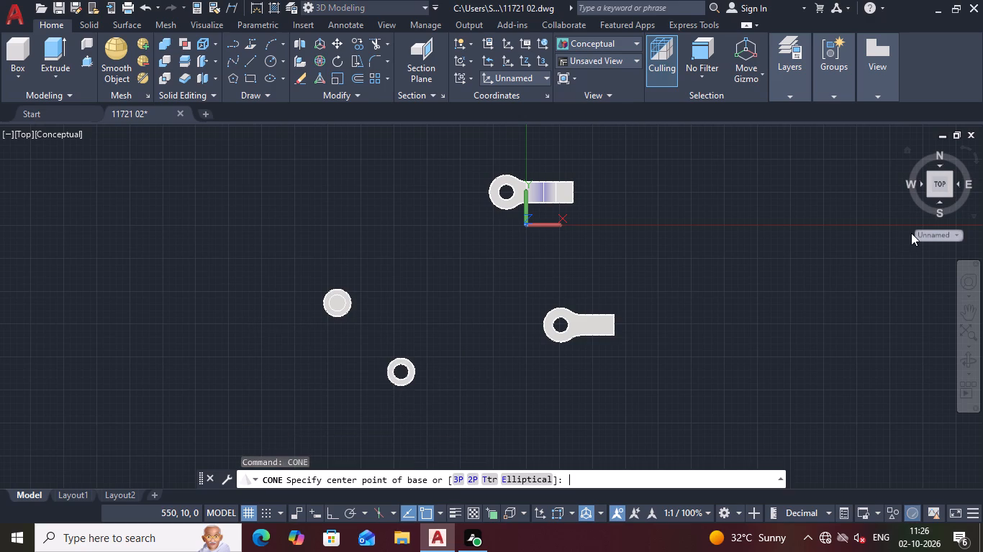
scroll(666, 381, "down", 1)
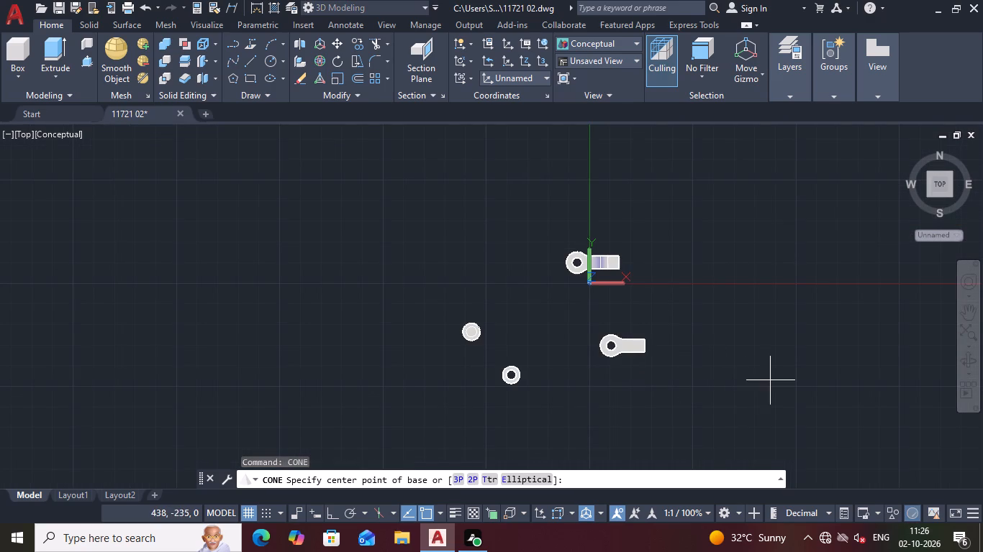
left_click(775, 380)
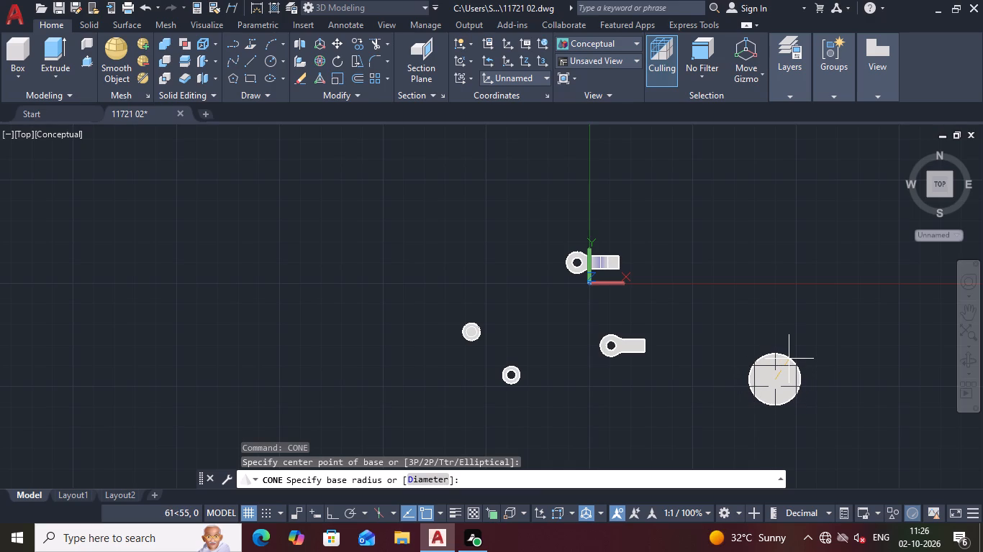
type("2.5")
key("Return")
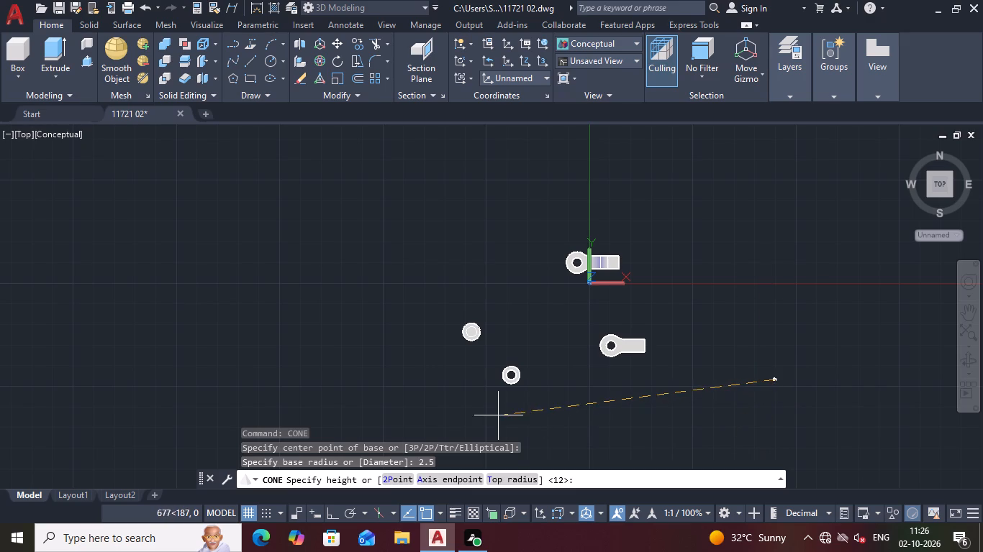
left_click(506, 477)
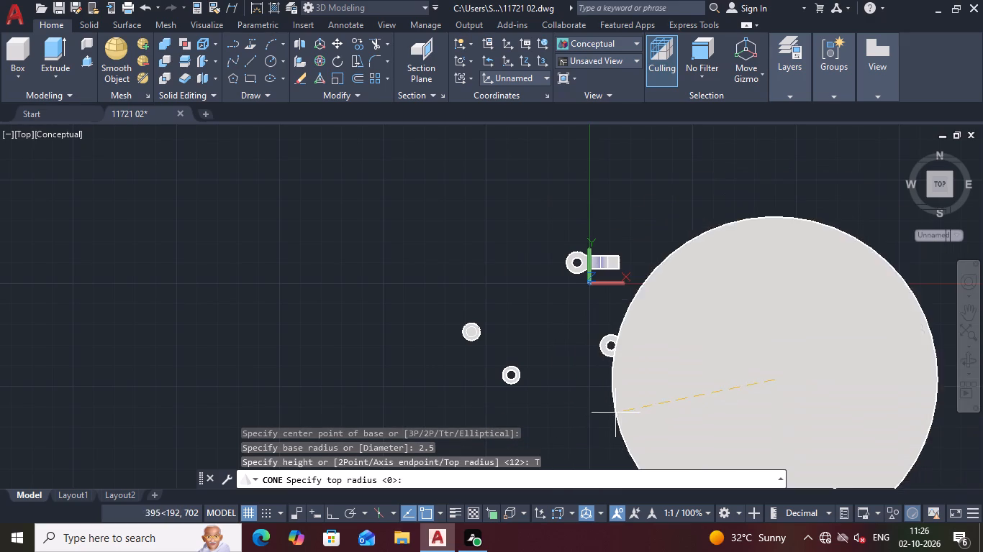
scroll(745, 311, "down", 1)
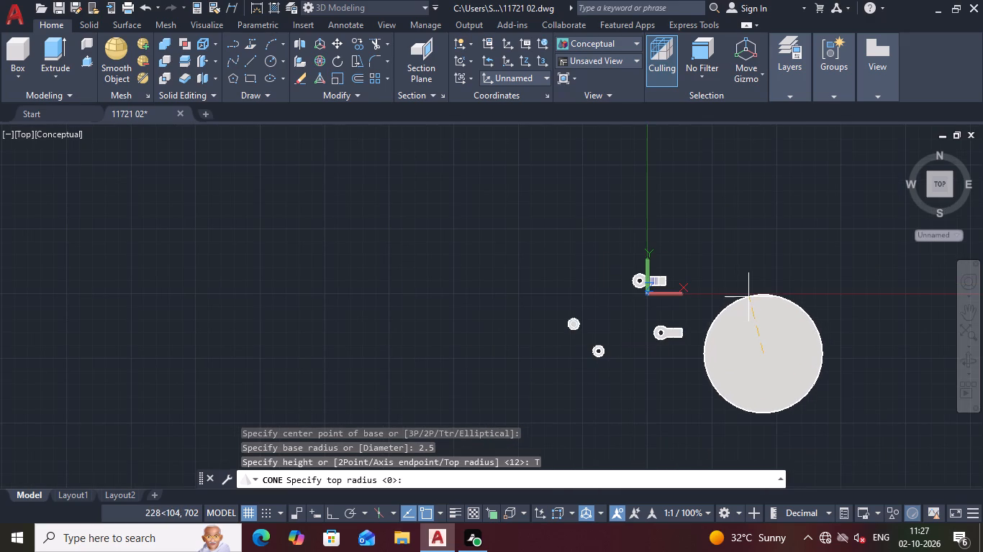
type("3.5")
key("Return")
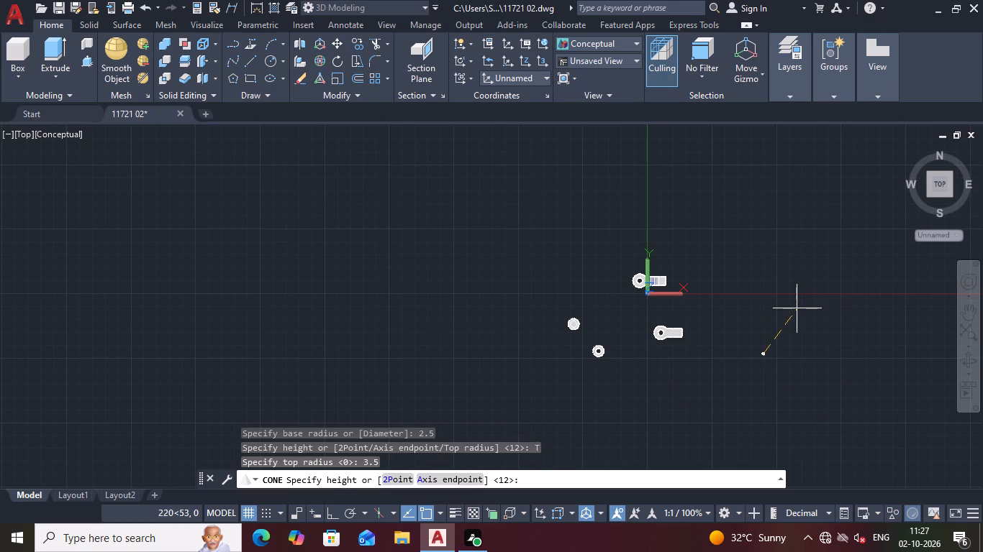
type("45")
key("Return")
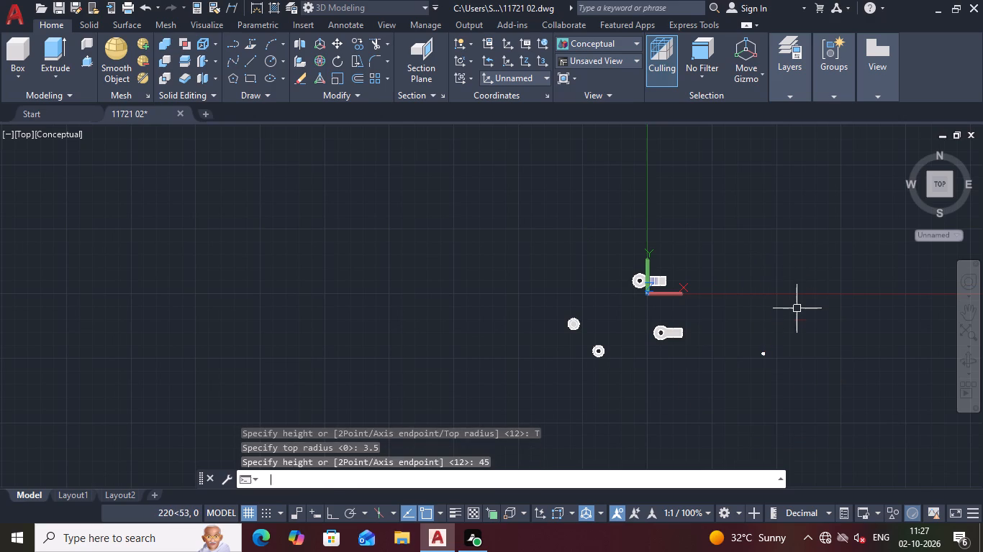
Examine the new tapered pin and the other knuckle joint parts in the southwest isometric view.
scroll(798, 368, "up", 4)
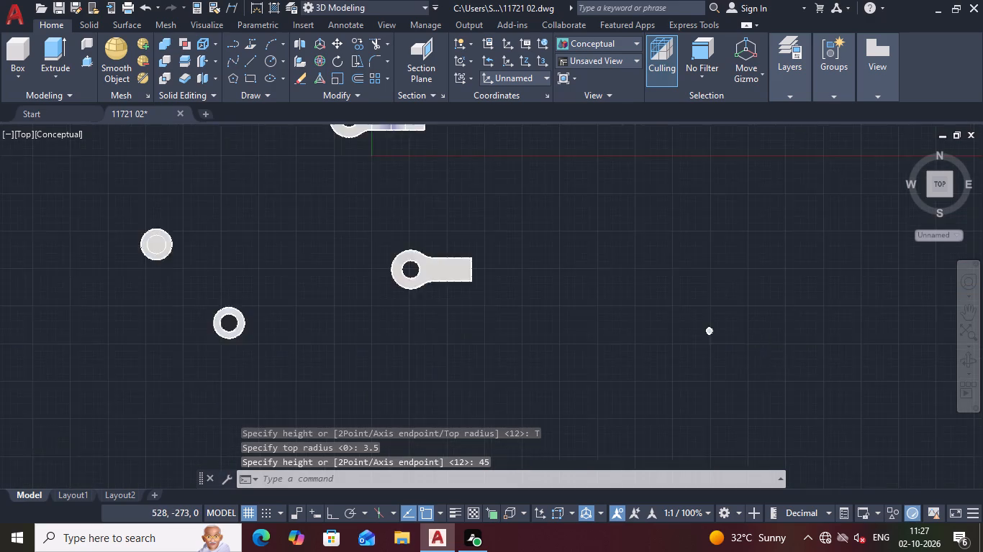
left_click(930, 196)
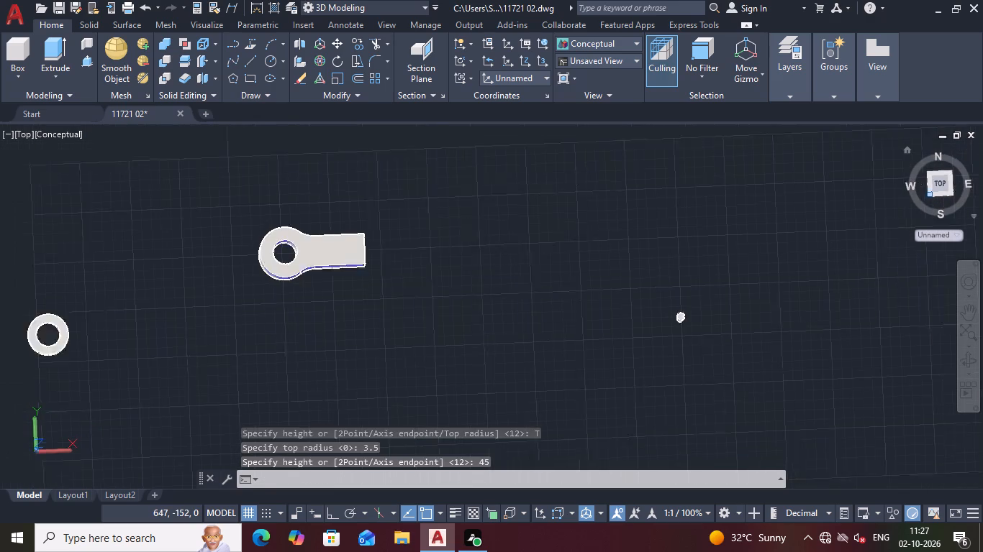
scroll(641, 308, "up", 1)
middle_click_drag(641, 308, 633, 264)
scroll(661, 209, "up", 4)
scroll(662, 209, "down", 1)
scroll(662, 209, "up", 1)
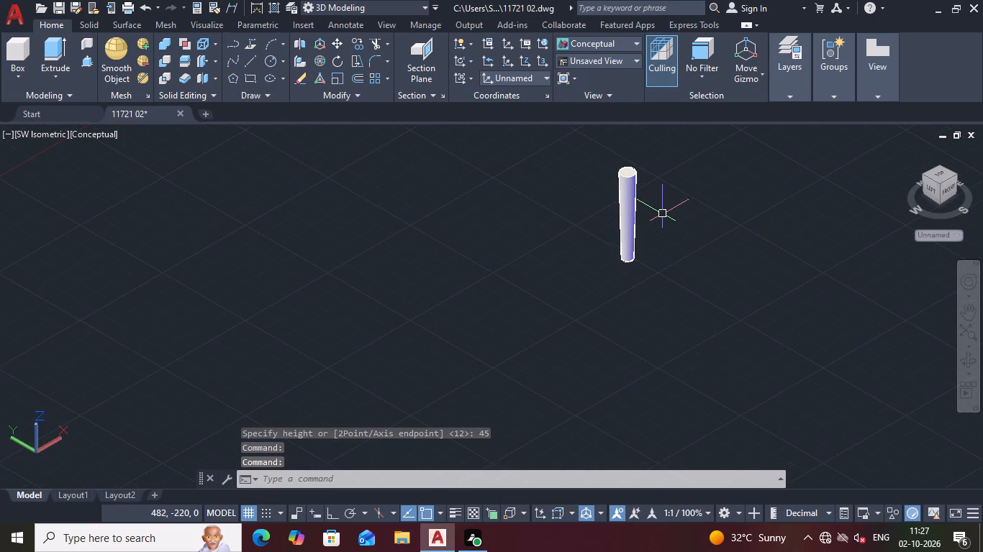
scroll(663, 214, "down", 1)
scroll(666, 217, "up", 3)
scroll(669, 219, "down", 1)
scroll(685, 291, "down", 2)
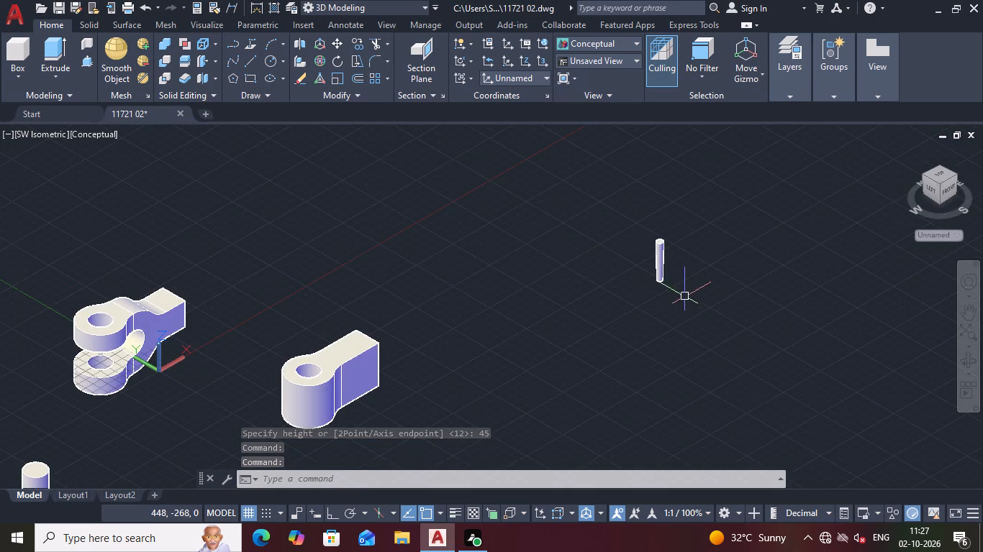
middle_click_drag(680, 310, 697, 303)
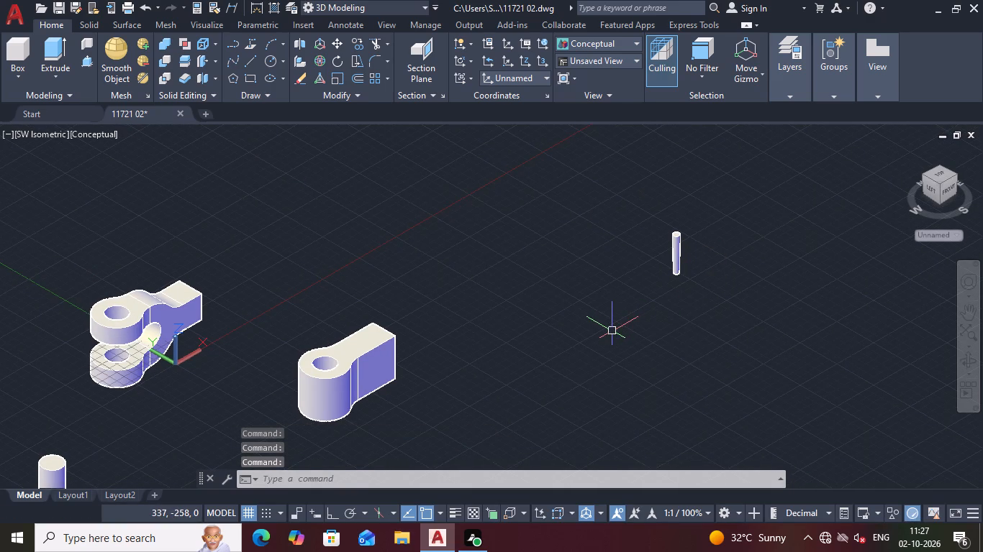
middle_click_drag(612, 331, 673, 264)
scroll(673, 264, "down", 1)
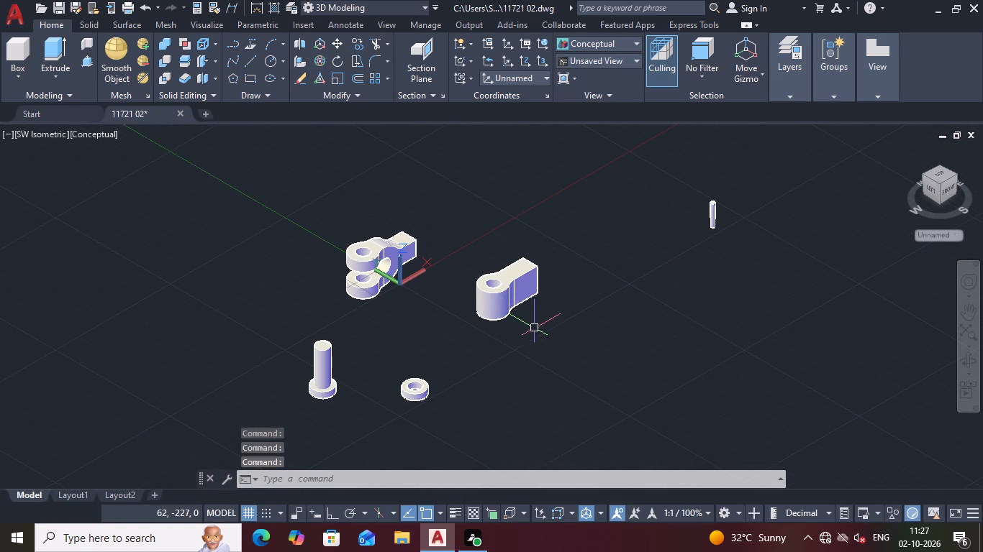
middle_click_drag(538, 330, 552, 338)
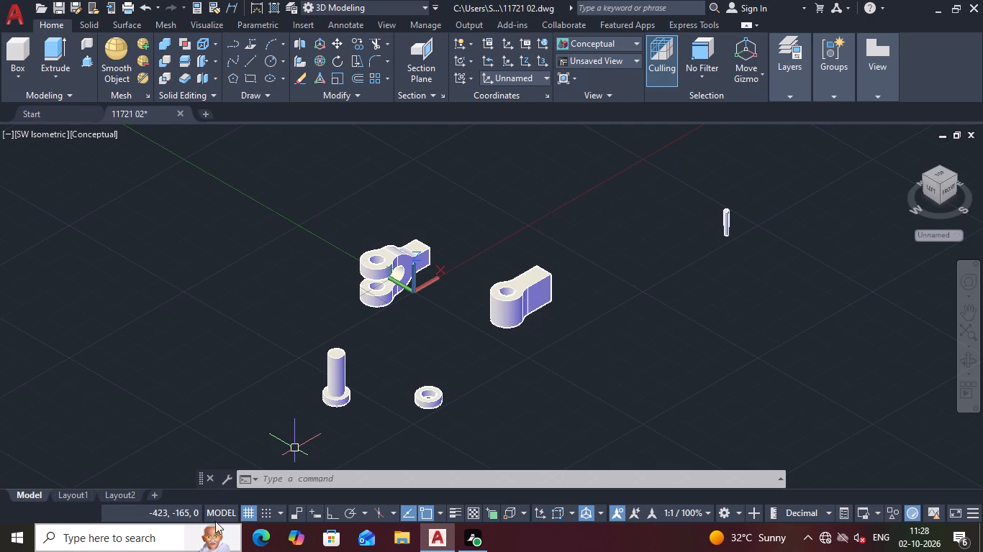
scroll(448, 297, "up", 1)
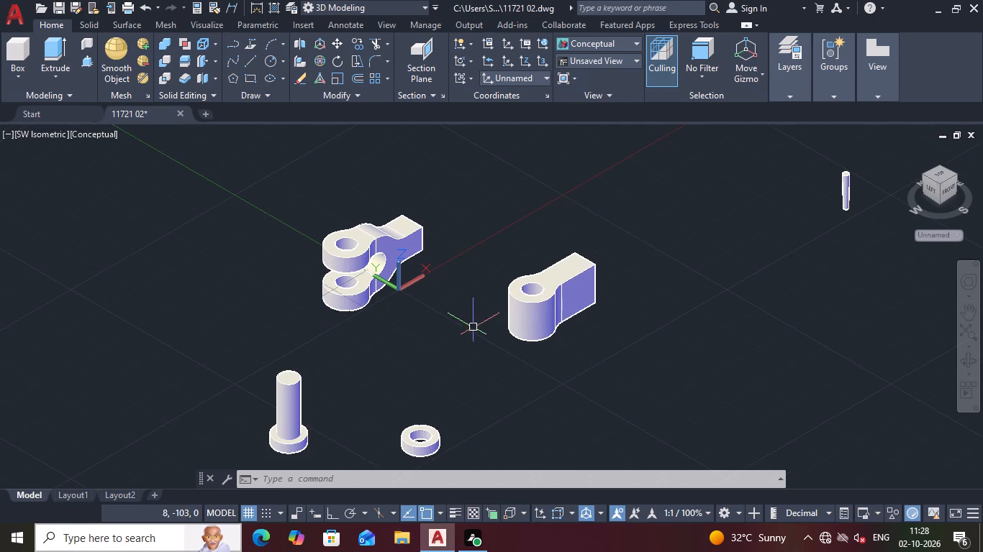
scroll(548, 411, "up", 1)
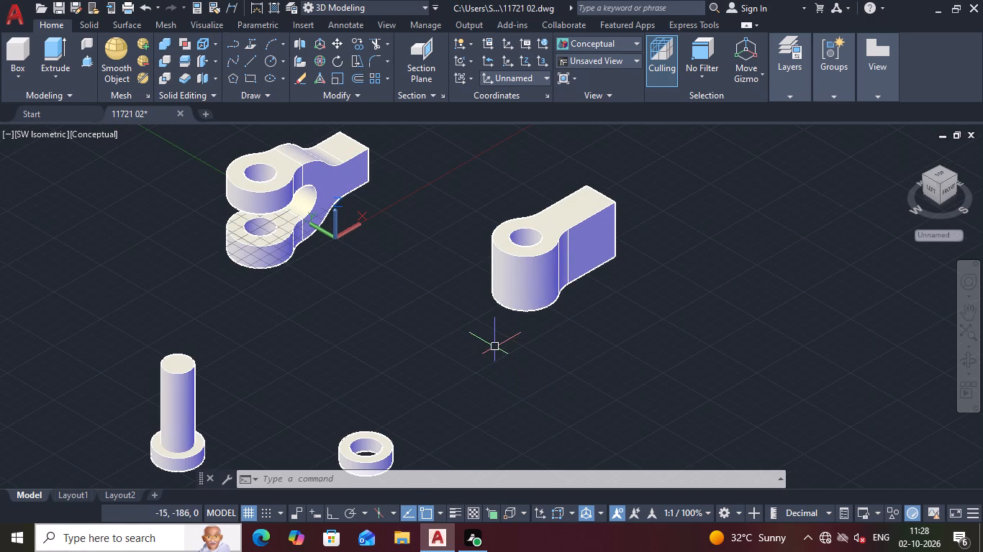
middle_click_drag(497, 346, 511, 329)
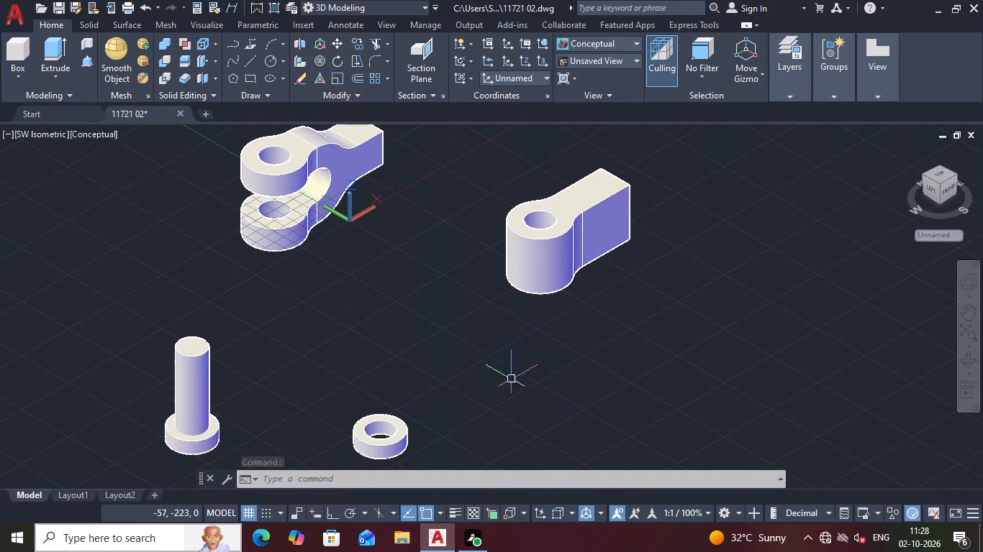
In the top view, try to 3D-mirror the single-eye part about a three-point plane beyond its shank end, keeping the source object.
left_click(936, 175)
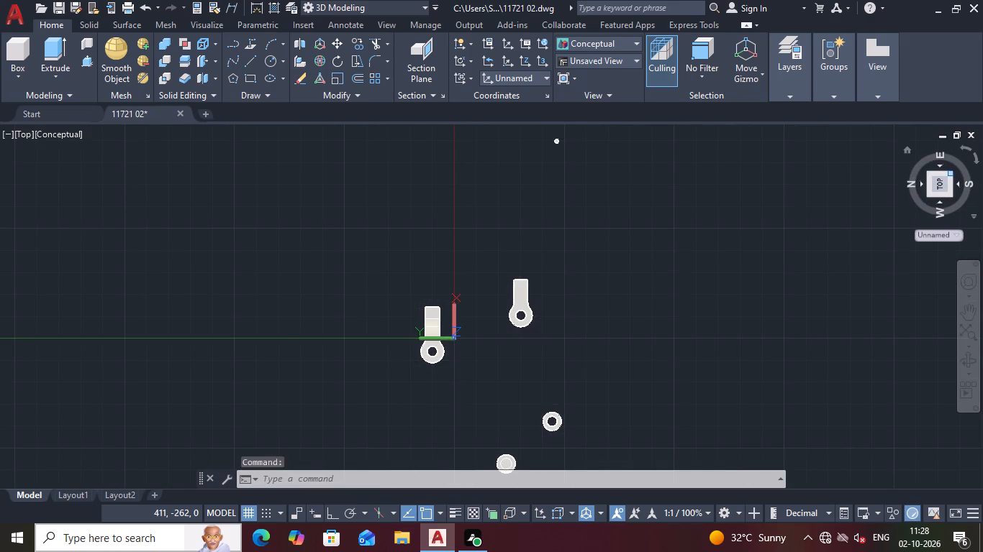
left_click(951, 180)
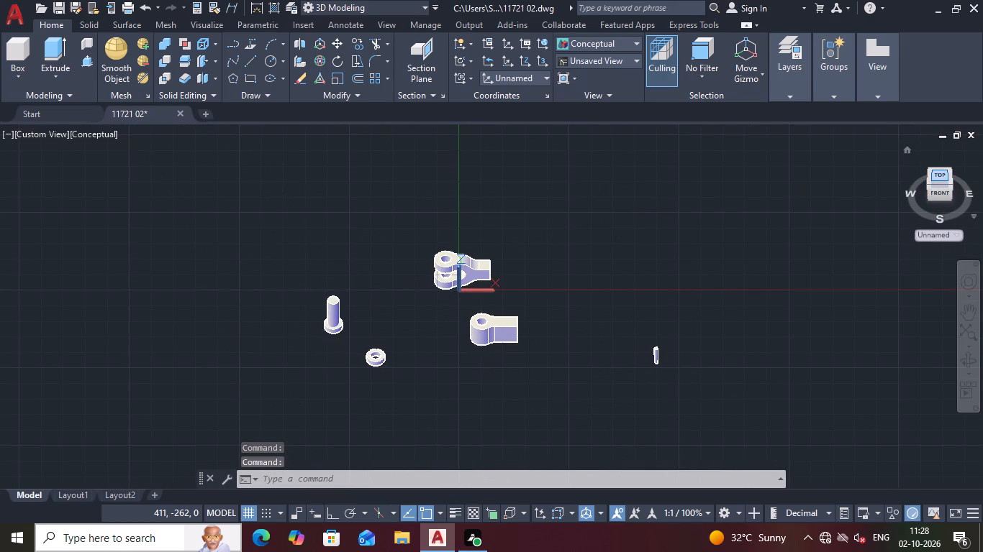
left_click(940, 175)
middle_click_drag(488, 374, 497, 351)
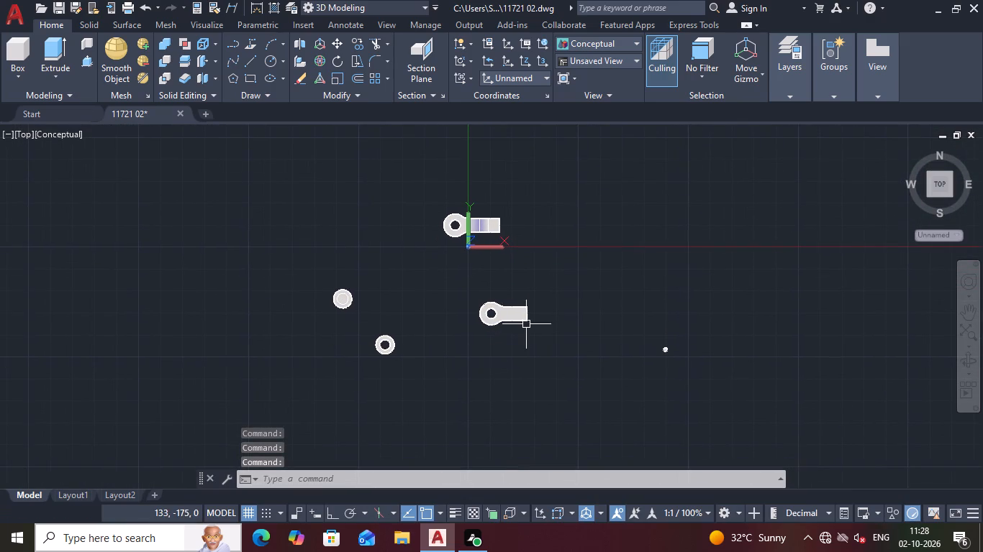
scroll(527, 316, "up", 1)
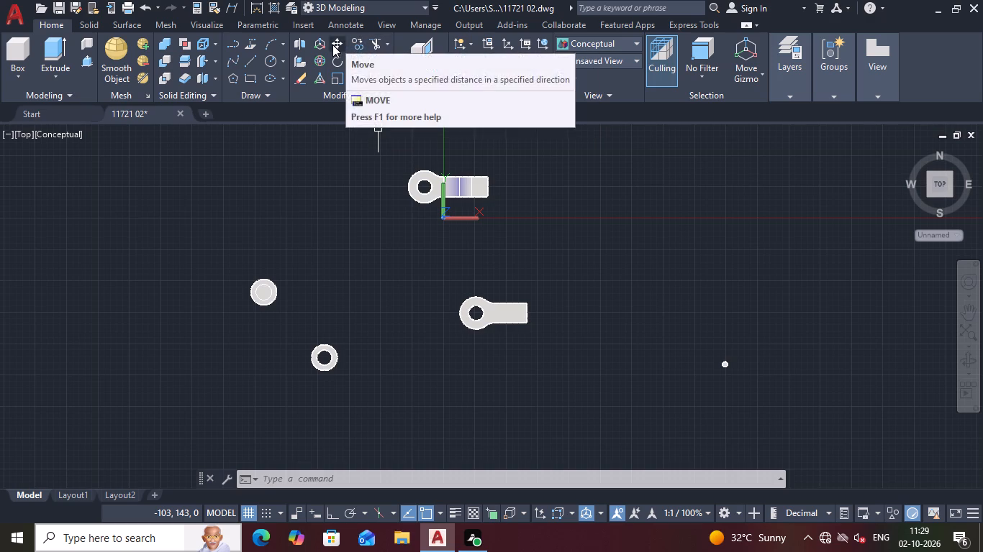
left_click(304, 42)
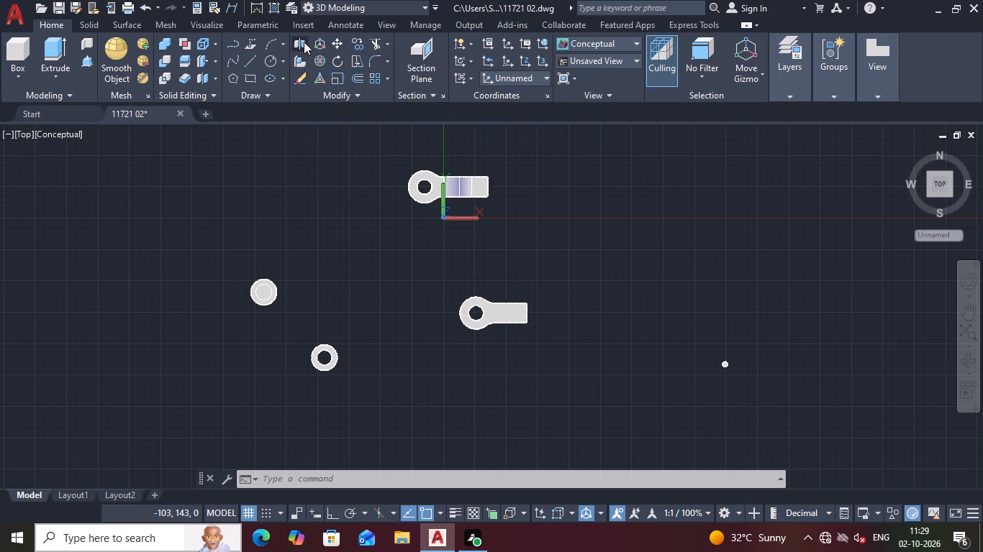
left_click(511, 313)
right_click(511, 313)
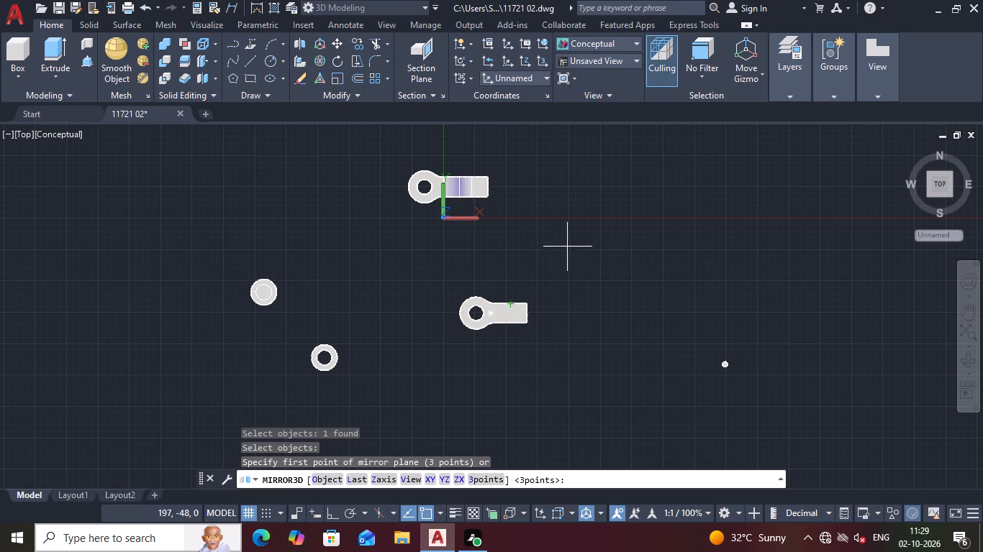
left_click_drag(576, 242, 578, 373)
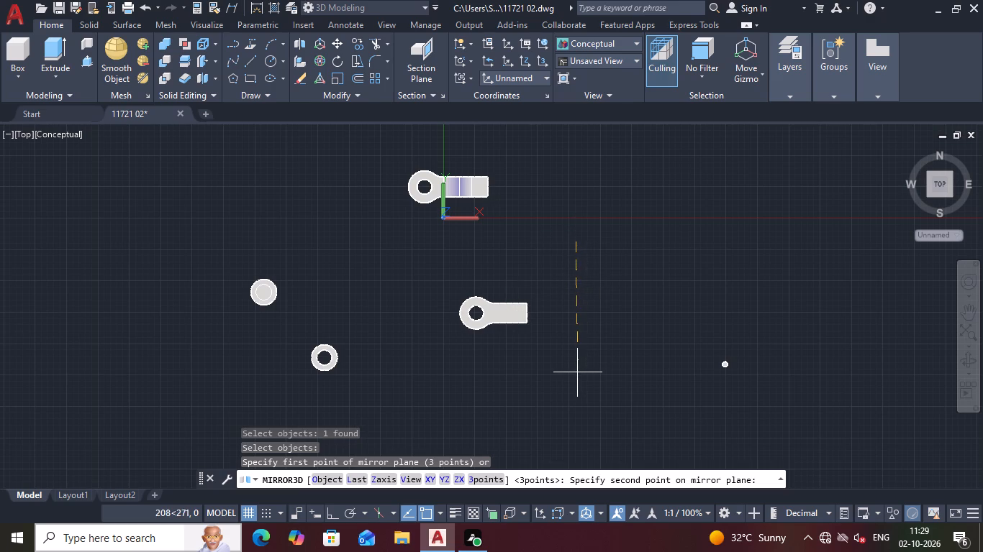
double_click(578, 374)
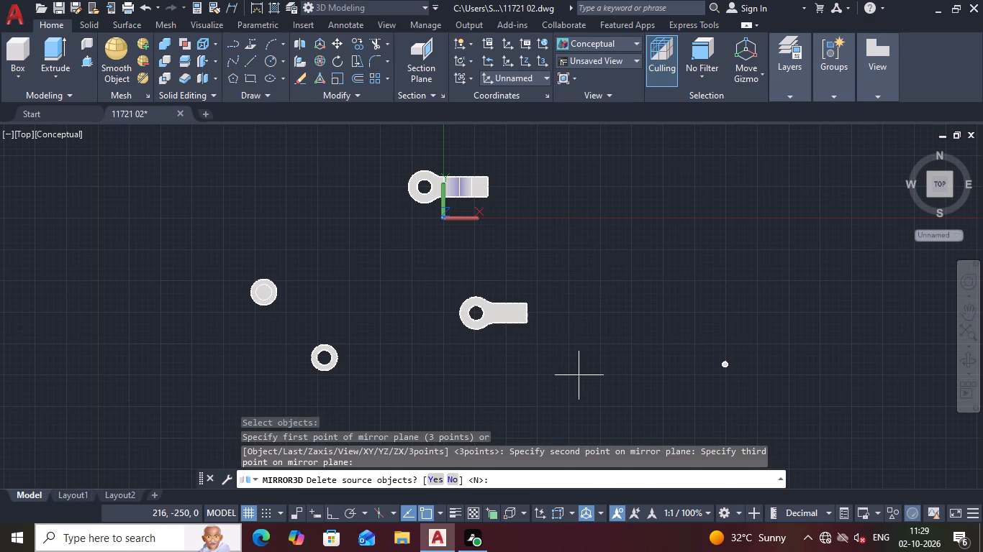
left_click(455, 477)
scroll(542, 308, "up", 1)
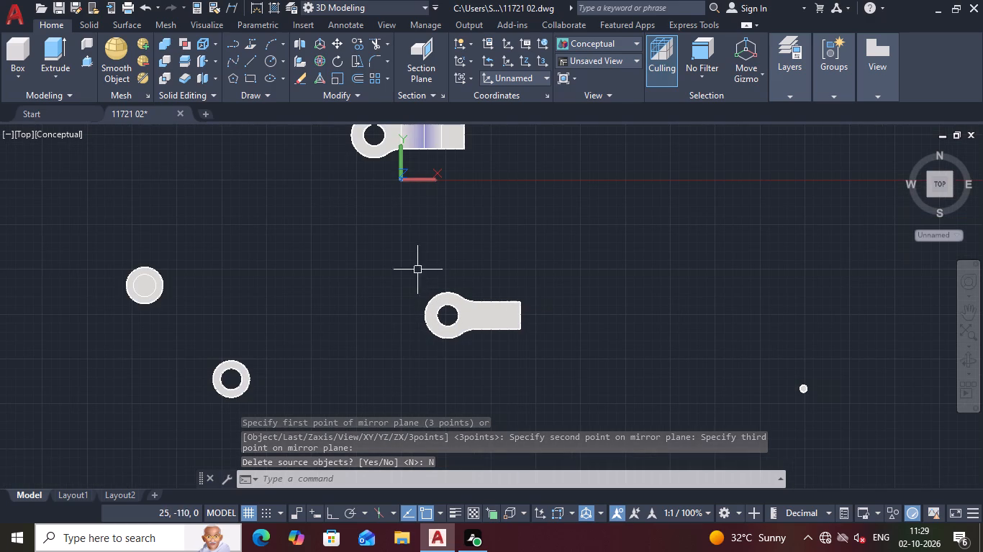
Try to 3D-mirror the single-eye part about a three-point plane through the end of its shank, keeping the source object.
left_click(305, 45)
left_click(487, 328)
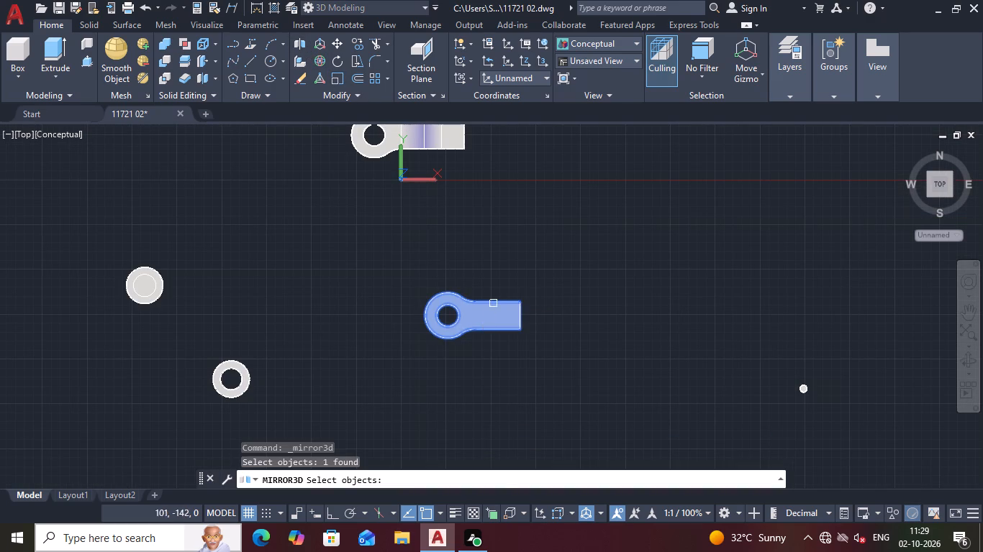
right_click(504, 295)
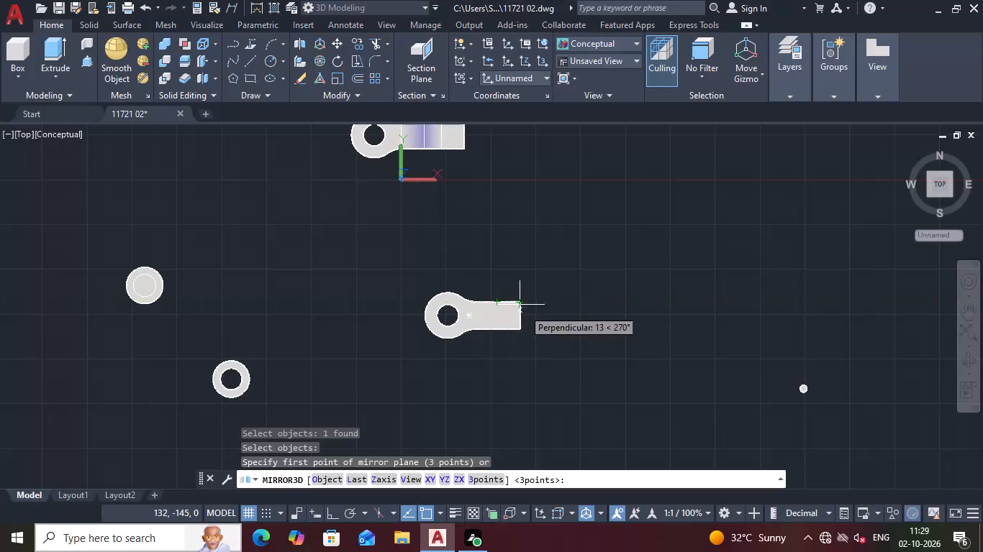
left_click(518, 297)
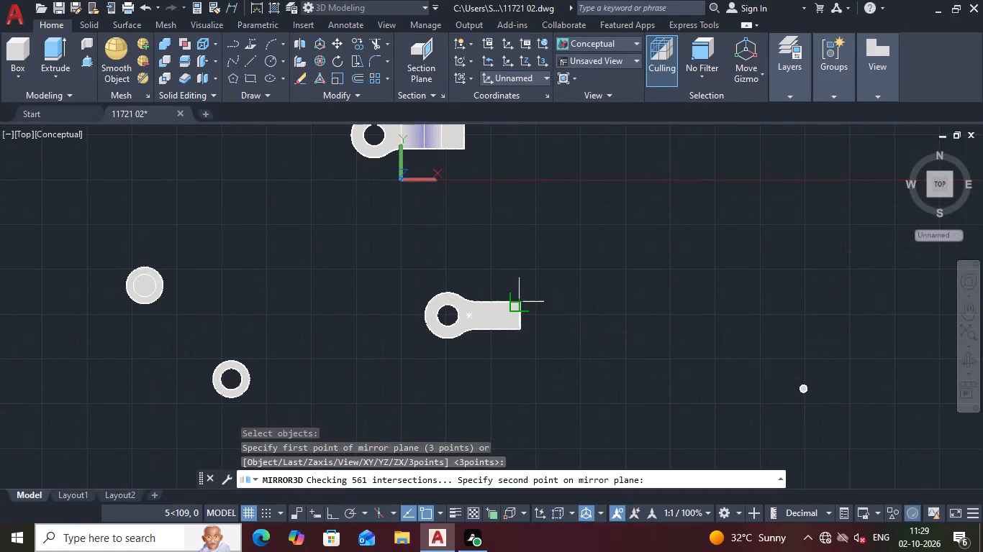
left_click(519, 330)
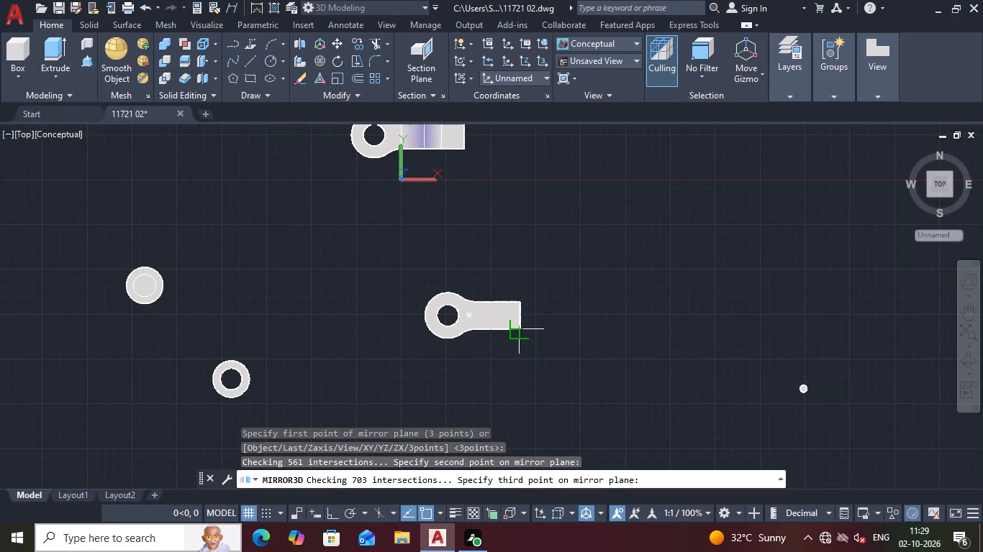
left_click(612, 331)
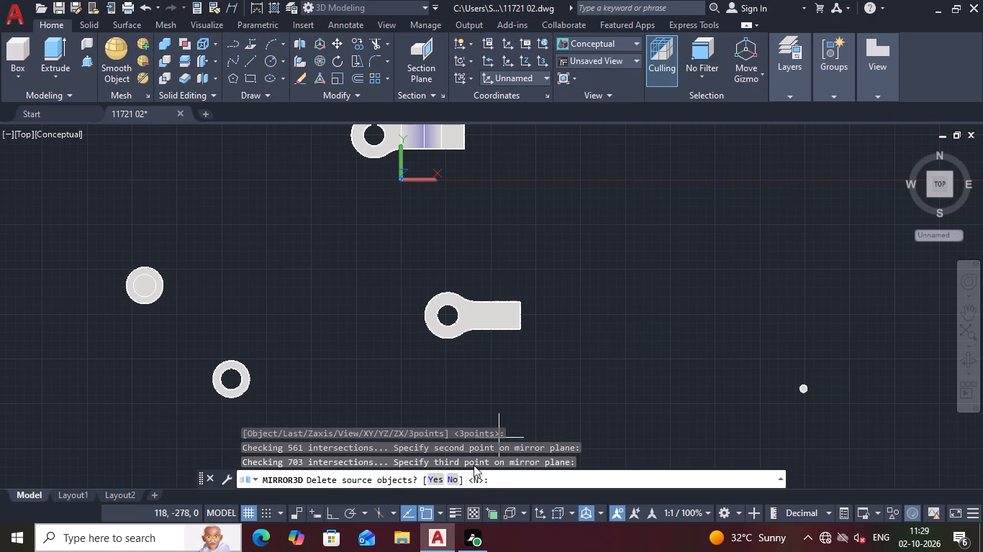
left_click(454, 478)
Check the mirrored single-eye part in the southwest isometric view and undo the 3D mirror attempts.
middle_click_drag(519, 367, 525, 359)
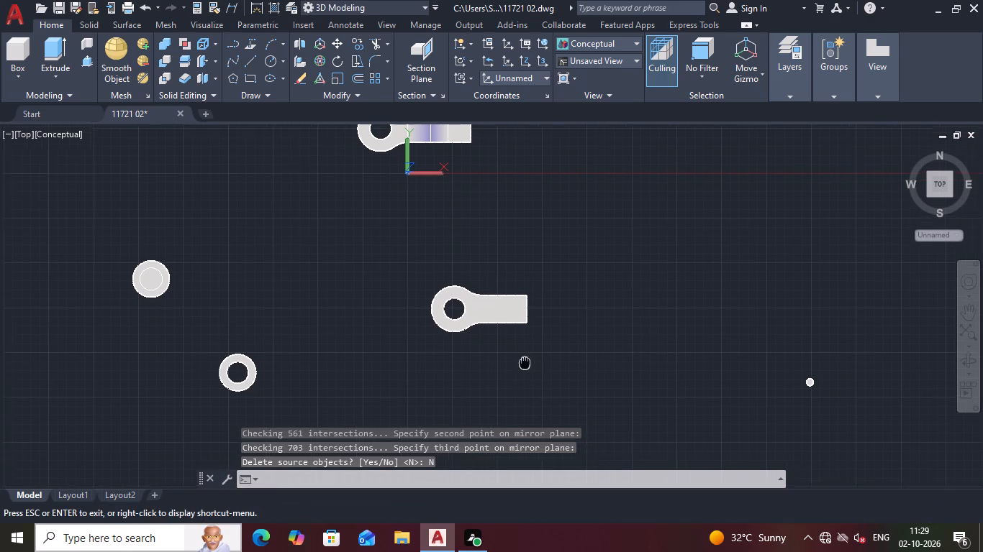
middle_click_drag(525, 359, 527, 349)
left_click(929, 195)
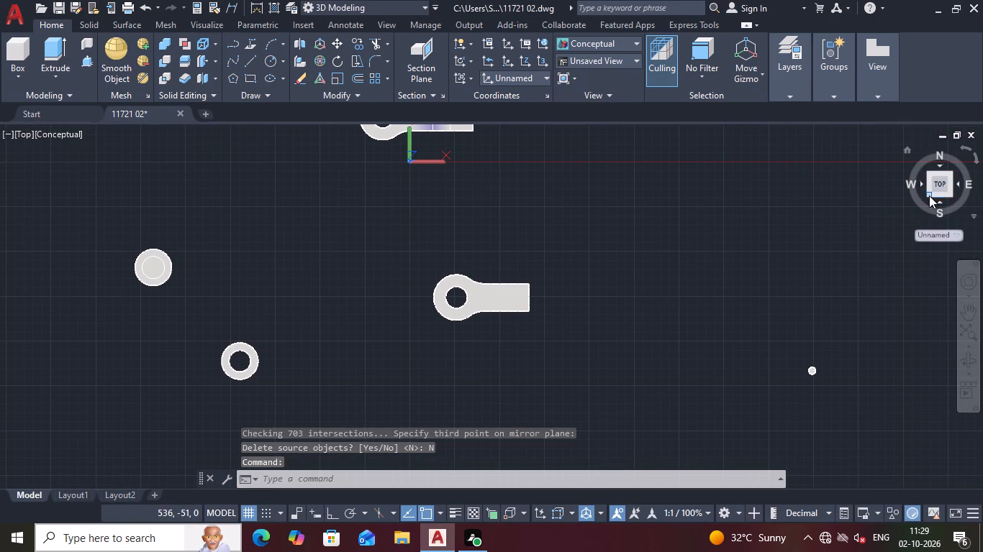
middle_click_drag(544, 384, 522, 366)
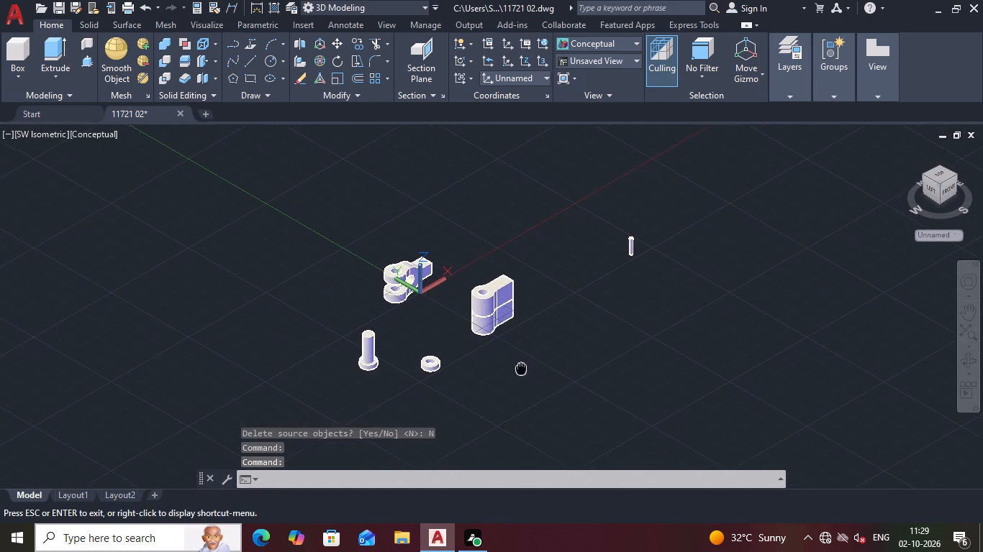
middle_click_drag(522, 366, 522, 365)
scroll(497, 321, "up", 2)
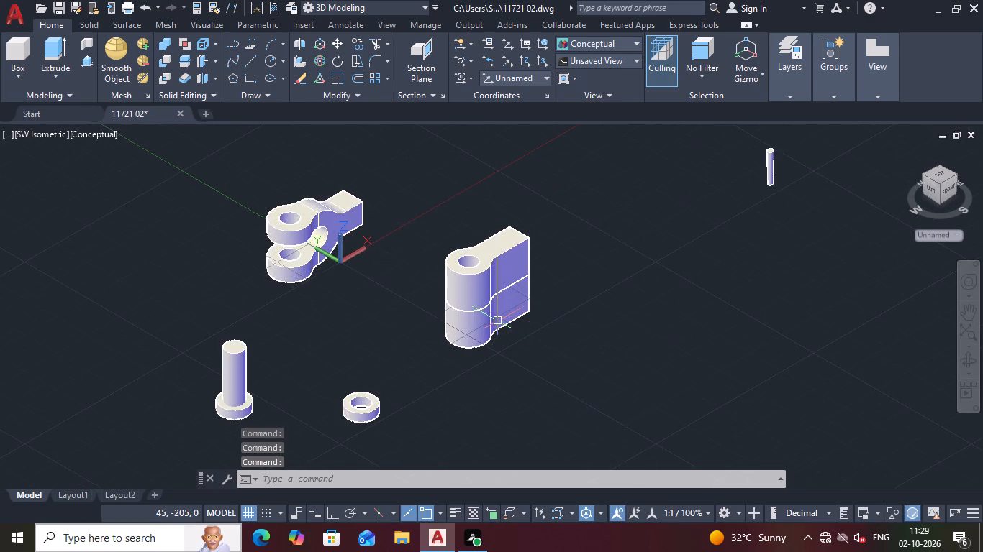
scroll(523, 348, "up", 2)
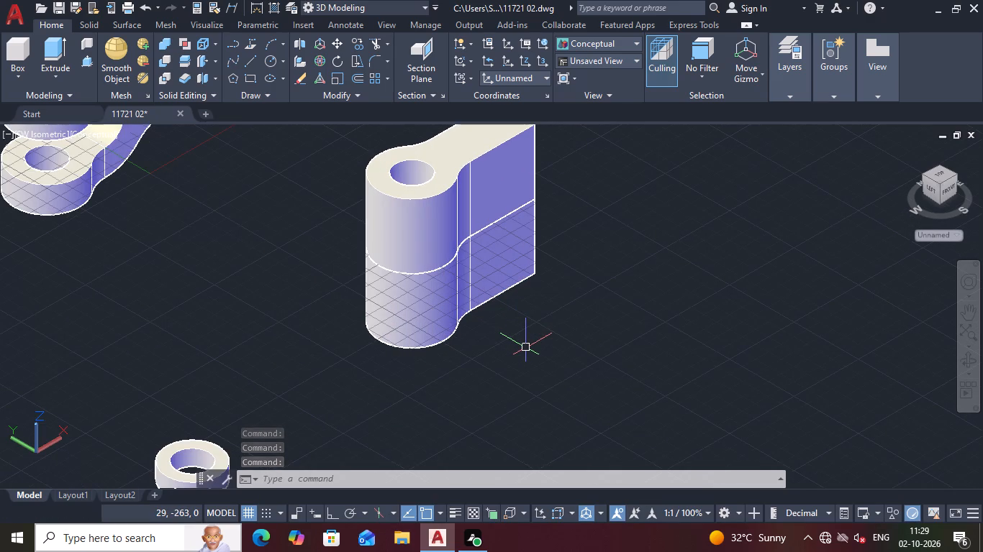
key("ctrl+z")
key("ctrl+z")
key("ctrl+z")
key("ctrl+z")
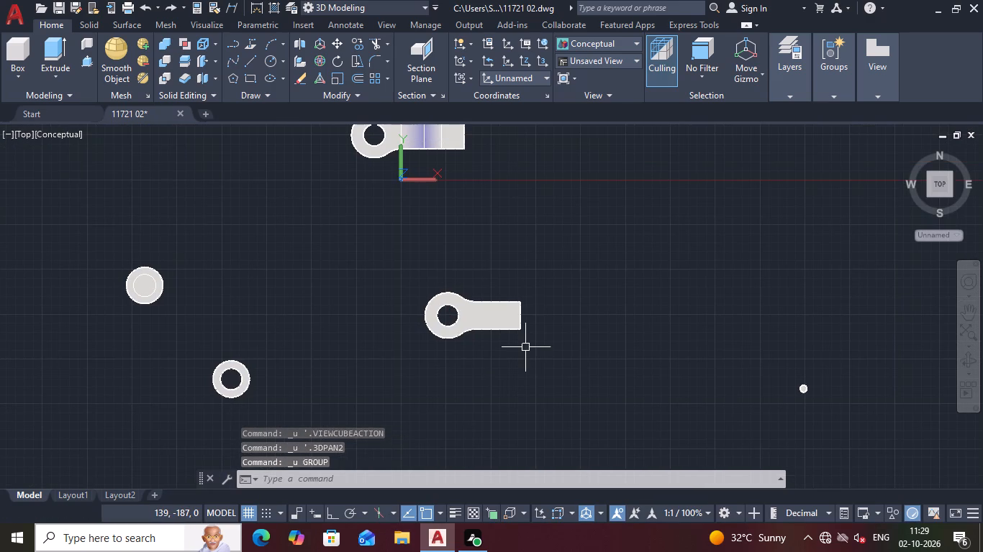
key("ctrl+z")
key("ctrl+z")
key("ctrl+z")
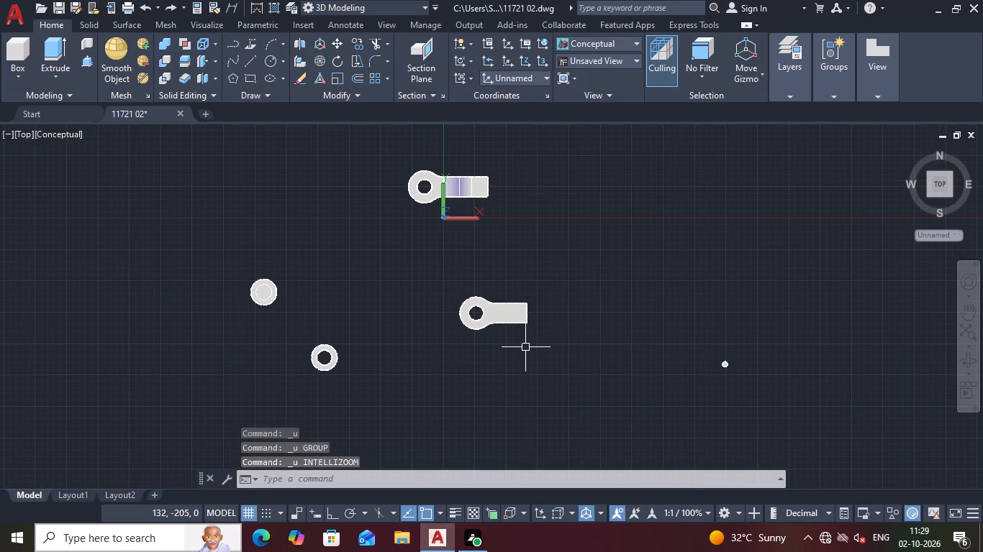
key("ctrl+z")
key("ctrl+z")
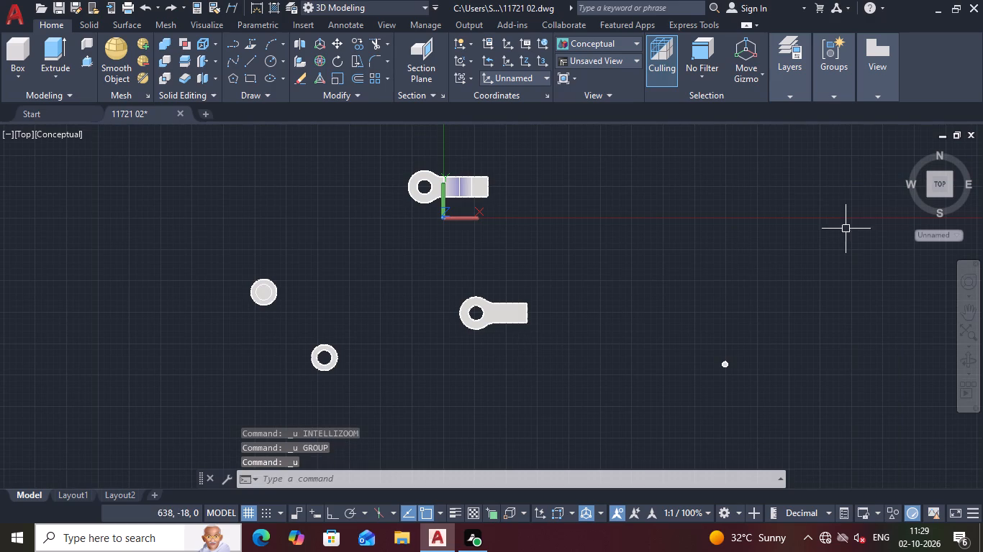
Examine the fork, single-eye part, pin, collar and taper pin in the southwest isometric view and from behind.
left_click(928, 195)
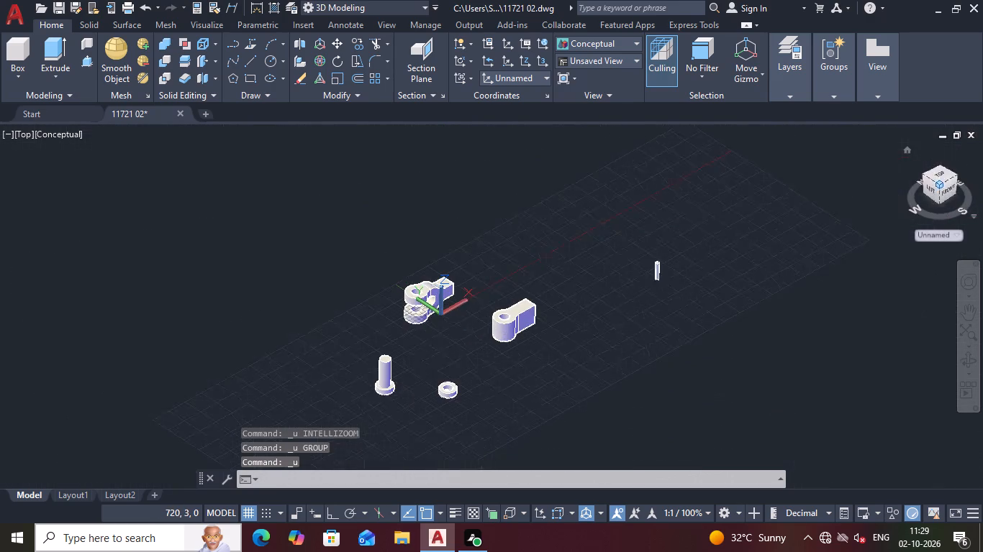
scroll(622, 359, "up", 3)
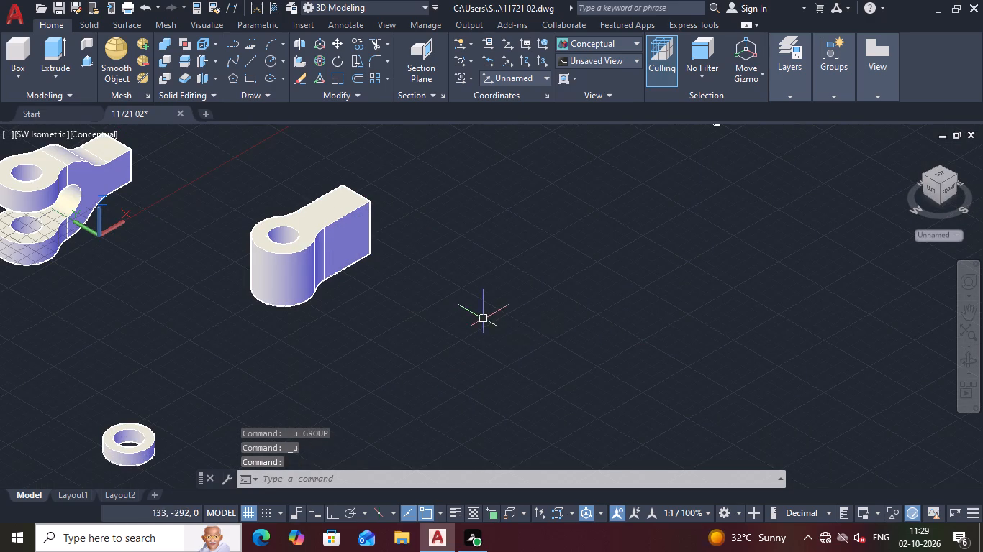
middle_click_drag(420, 332, 529, 338)
scroll(530, 338, "down", 1)
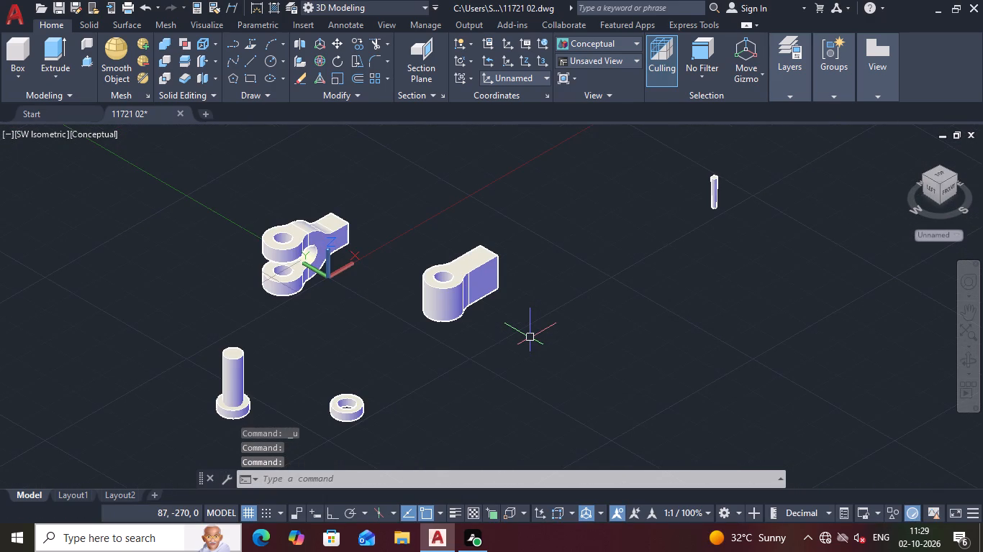
scroll(530, 338, "down", 1)
middle_click_drag(543, 356, 574, 359)
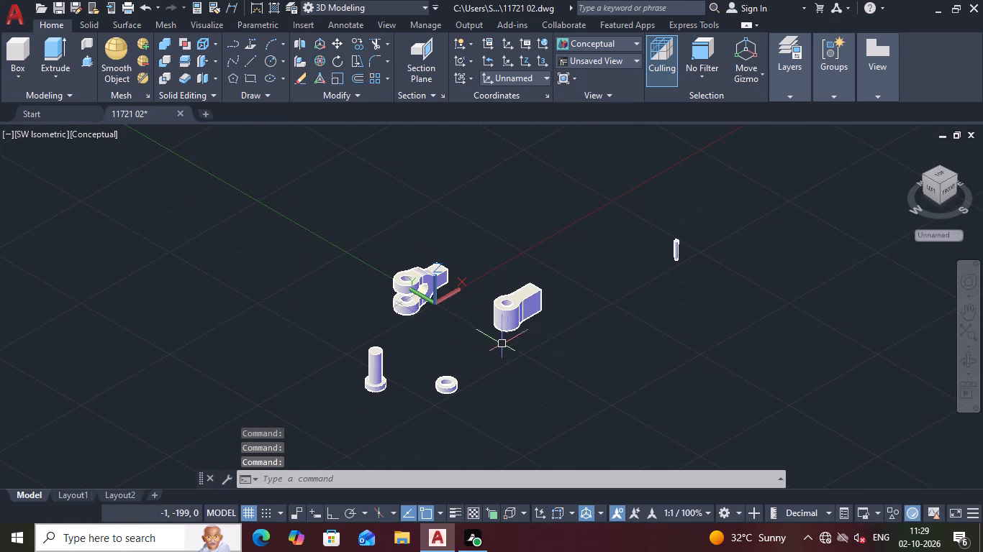
scroll(438, 339, "up", 2)
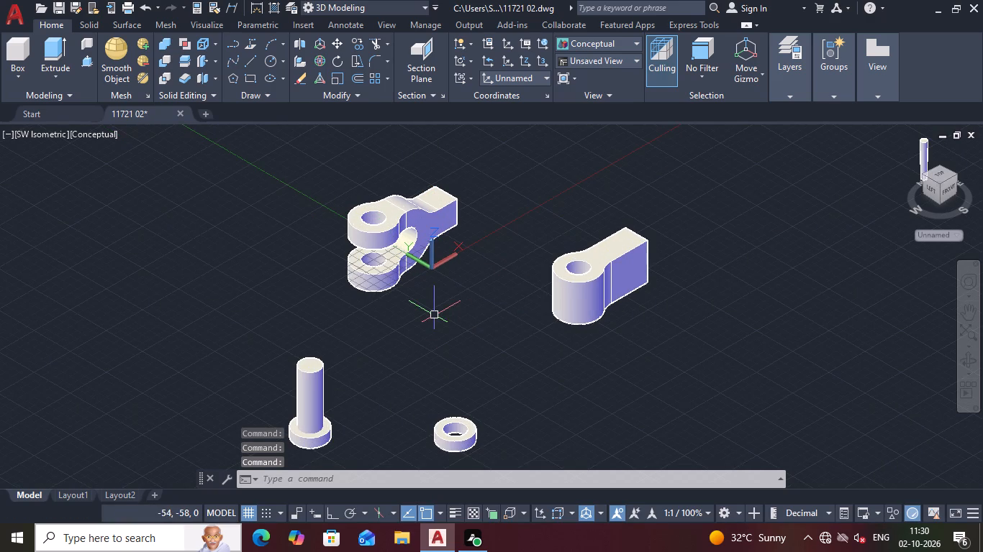
middle_click_drag(425, 337, 458, 337, "shift")
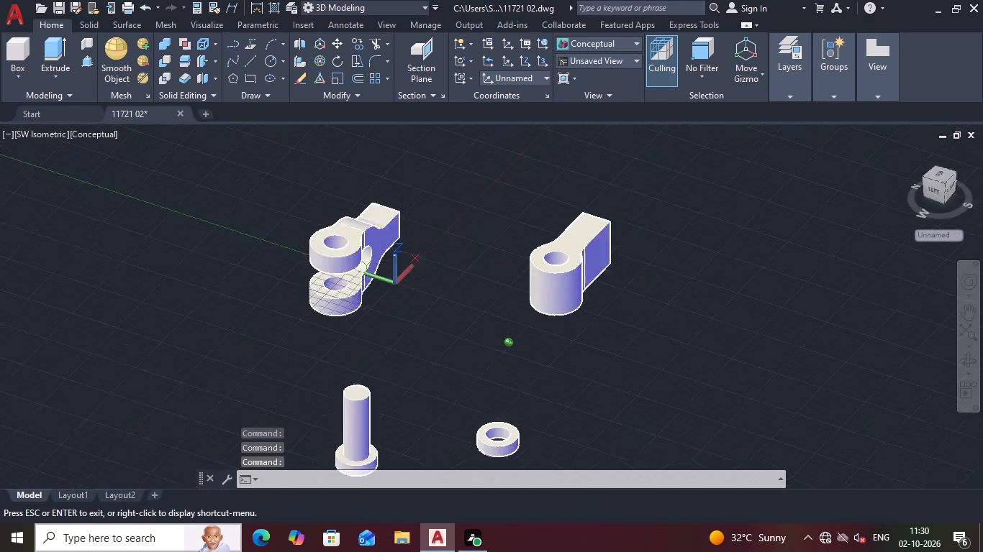
middle_click_drag(458, 337, 516, 299, "shift")
scroll(414, 377, "down", 1)
middle_click_drag(422, 378, 540, 395)
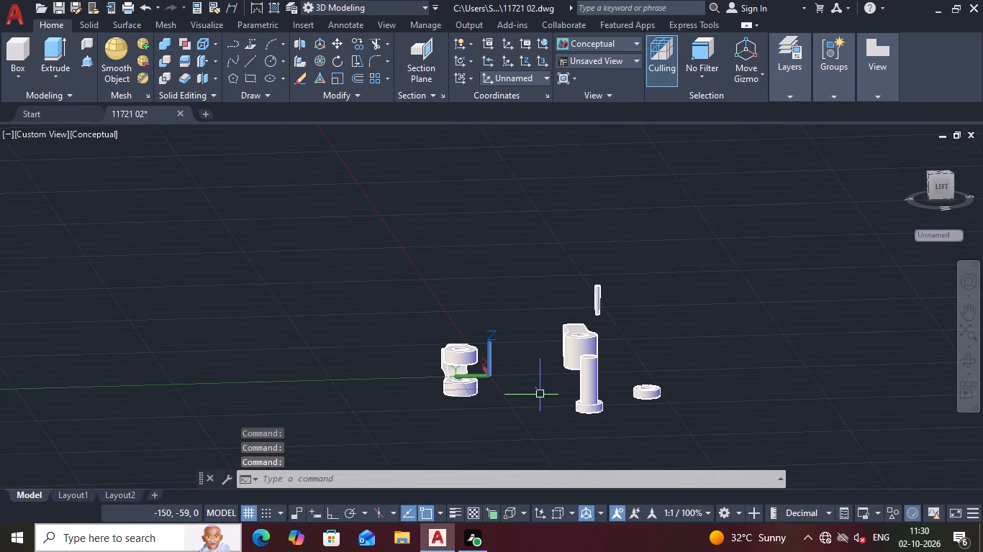
middle_click_drag(512, 364, 452, 251)
middle_click_drag(436, 308, 593, 294, "shift")
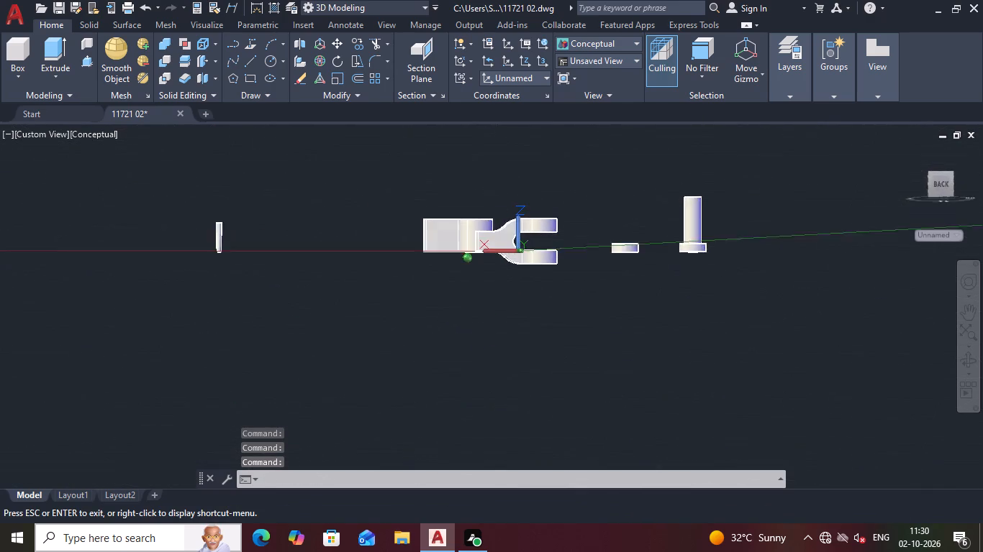
middle_click_drag(593, 294, 566, 316, "shift")
middle_click_drag(558, 320, 551, 327, "shift")
middle_click_drag(548, 329, 528, 332, "shift")
scroll(552, 237, "up", 3)
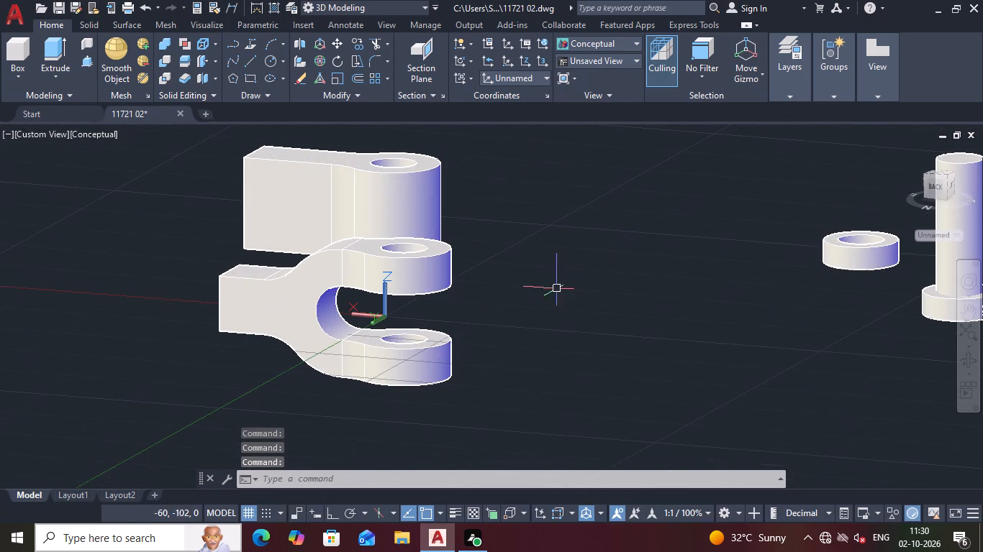
middle_click_drag(556, 299, 544, 255)
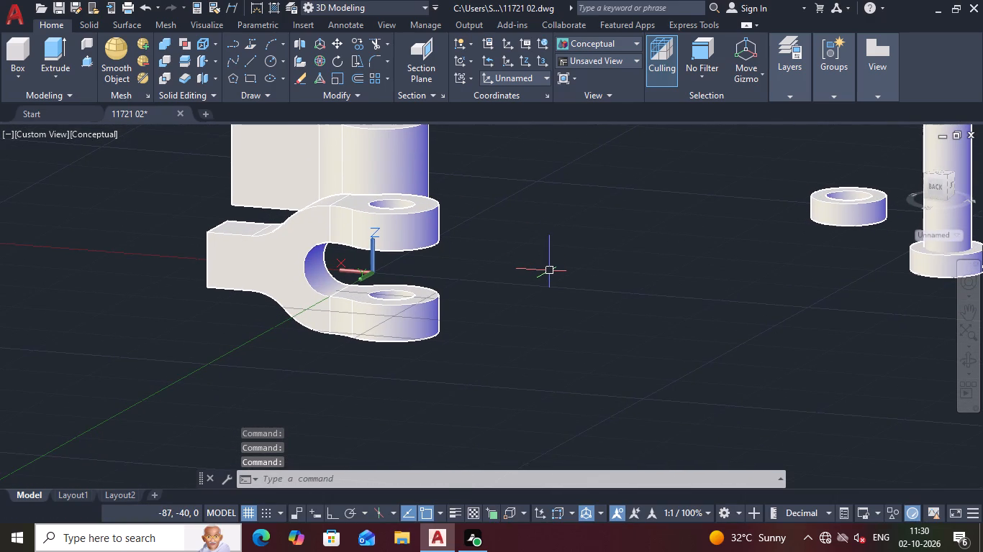
scroll(550, 272, "down", 2)
Move the taper pin by its top end to the empty space between the fork and the collar.
left_click(268, 237)
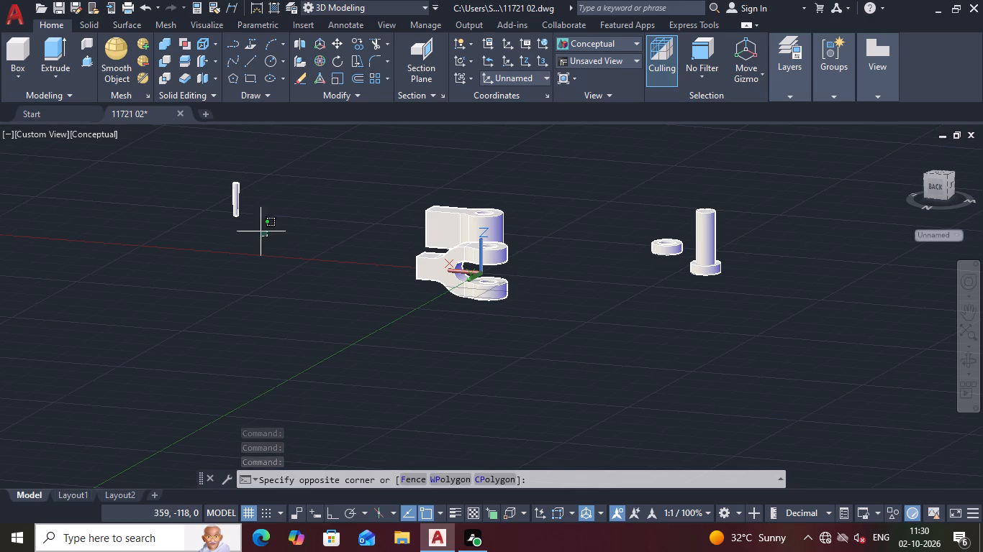
left_click(211, 168)
right_click(211, 168)
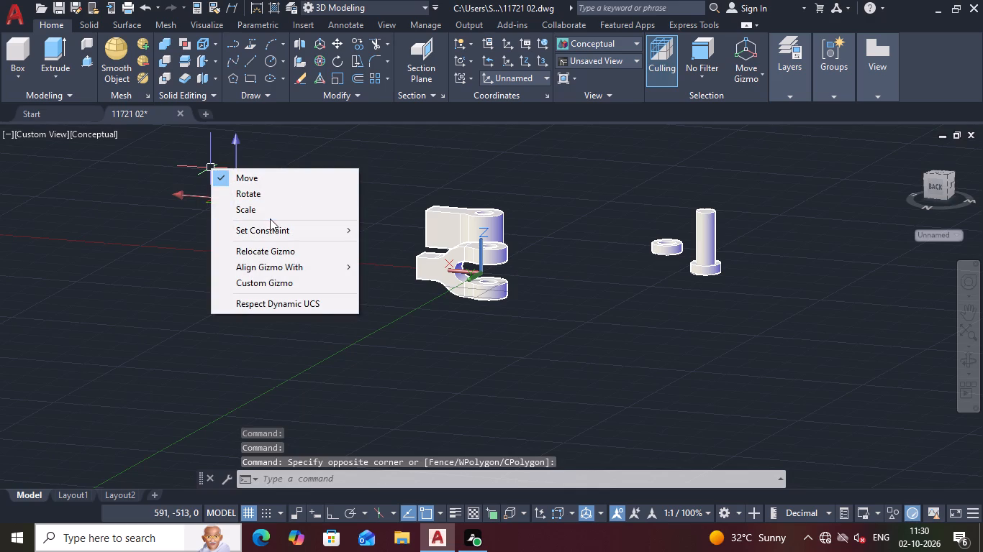
right_click(385, 166)
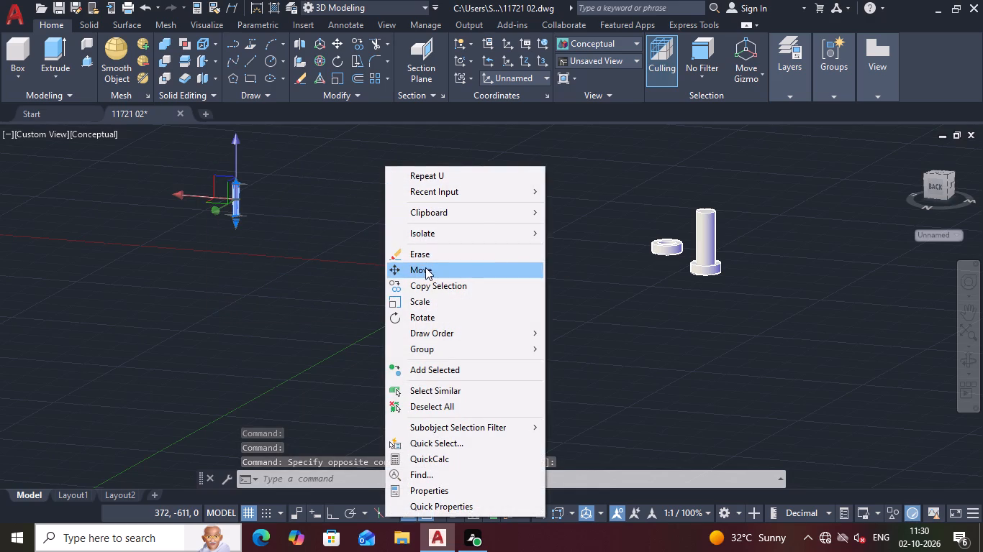
left_click(425, 267)
left_click(244, 182)
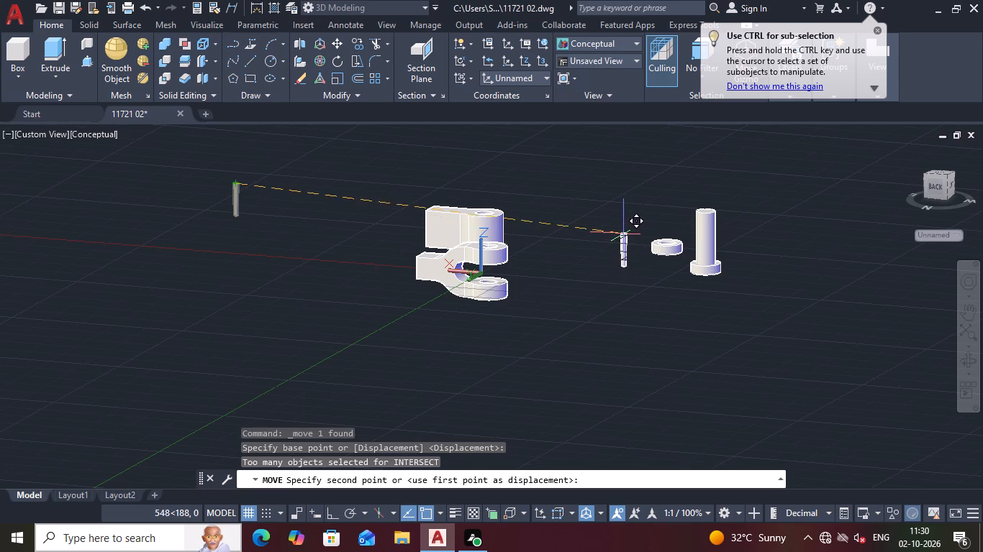
left_click(606, 209)
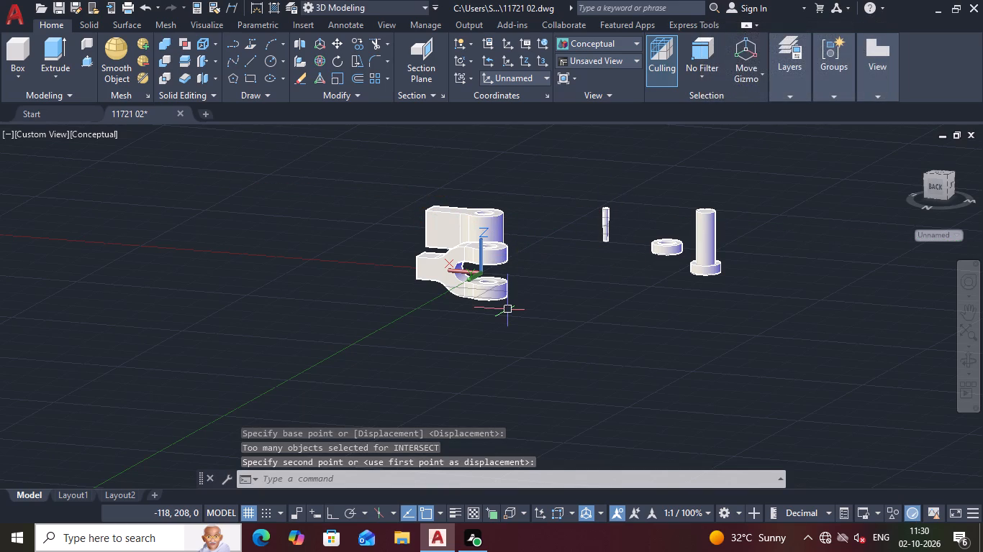
key("Escape")
key("Escape")
key("Escape")
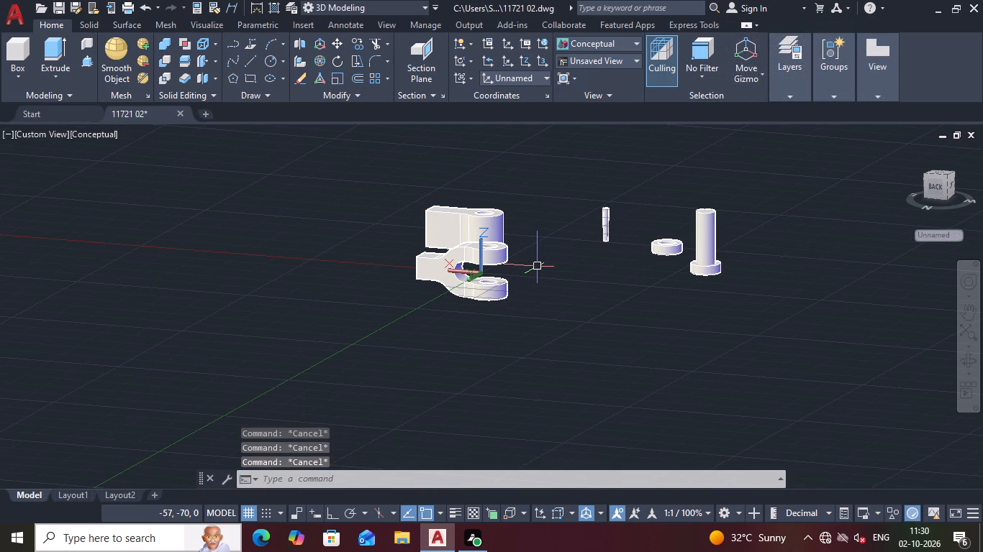
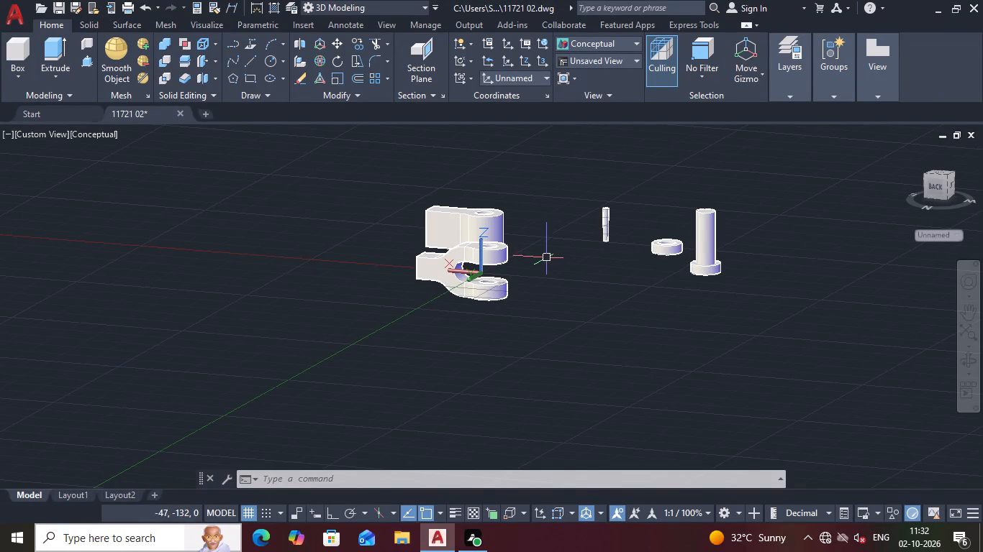
Move the headed pin by the centre of its head's underside to the hole centre on the underside of the fork's lower eye.
middle_click_drag(559, 248, 555, 259)
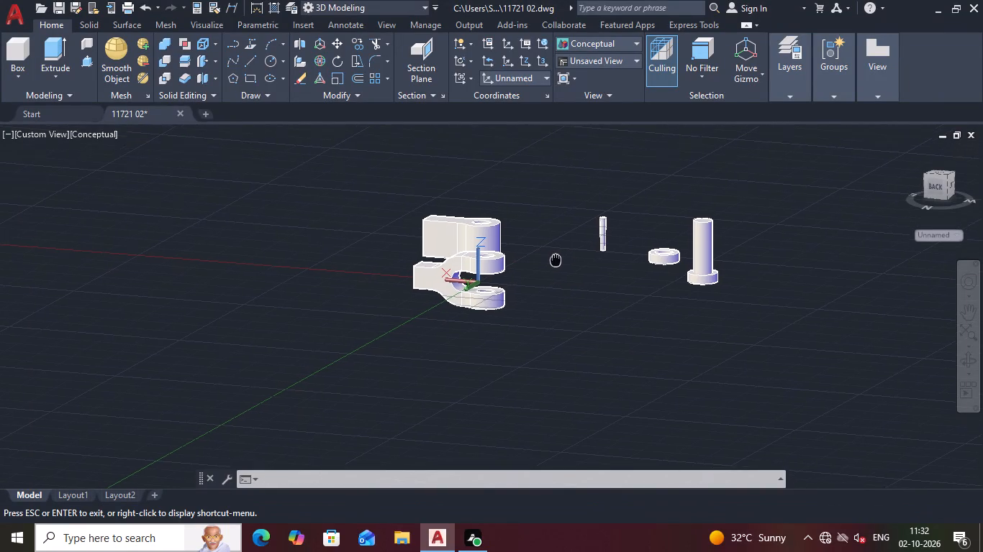
middle_click_drag(555, 259, 551, 272)
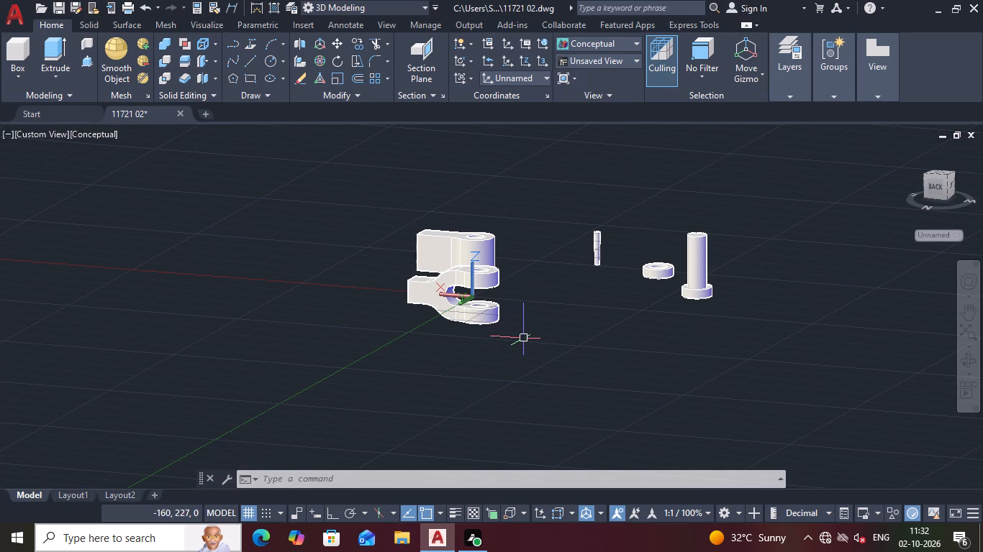
scroll(526, 337, "up", 1)
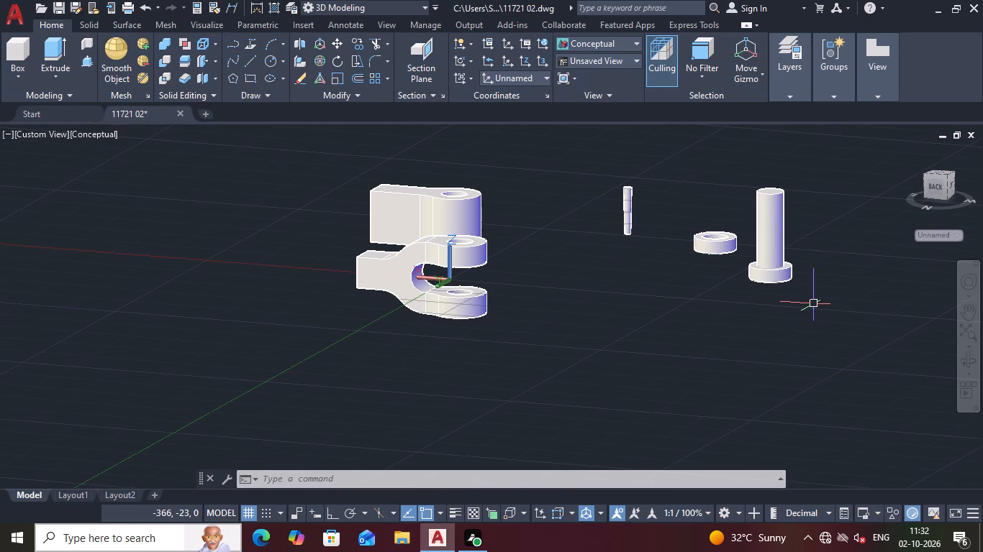
left_click(815, 304)
left_click(750, 175)
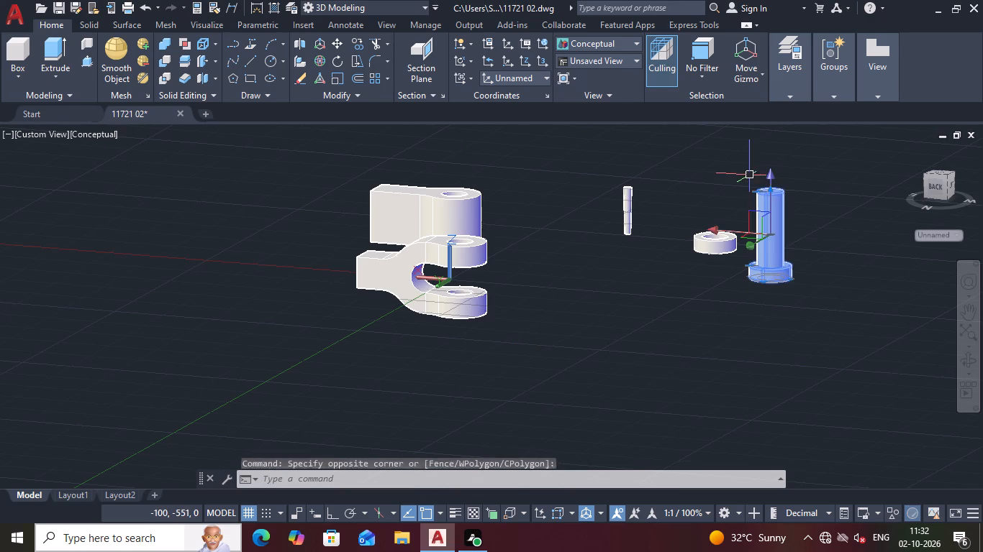
right_click(751, 184)
right_click(658, 313)
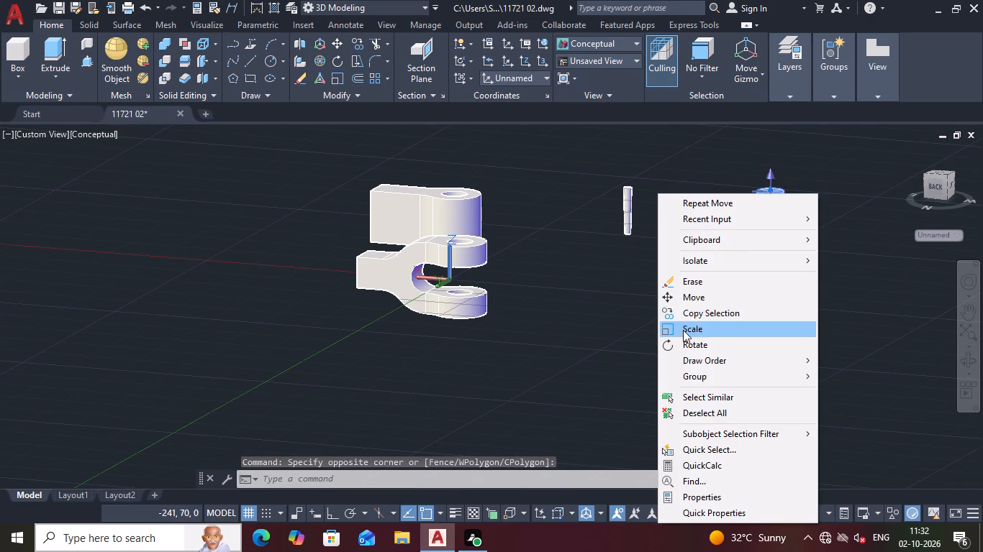
left_click(690, 300)
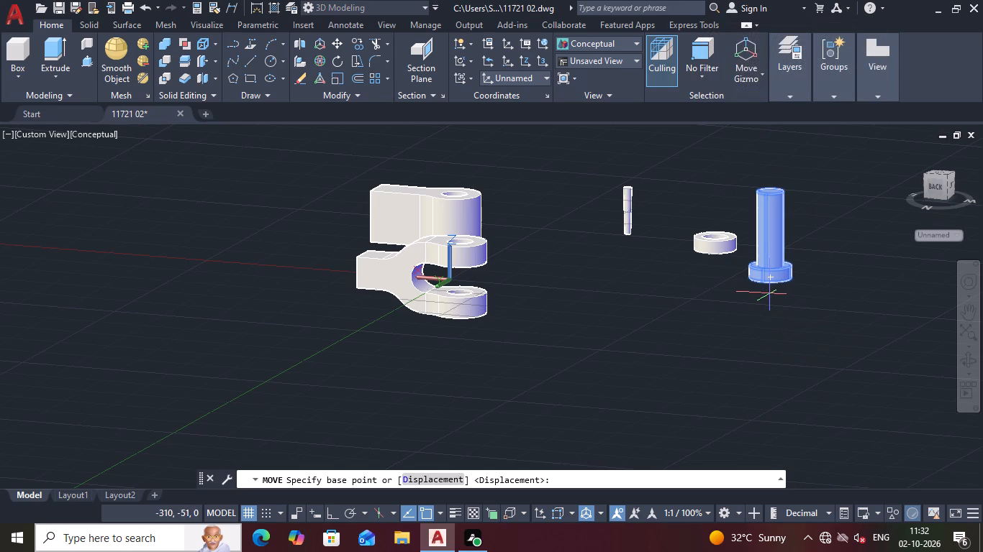
middle_click_drag(779, 305, 771, 269, "shift")
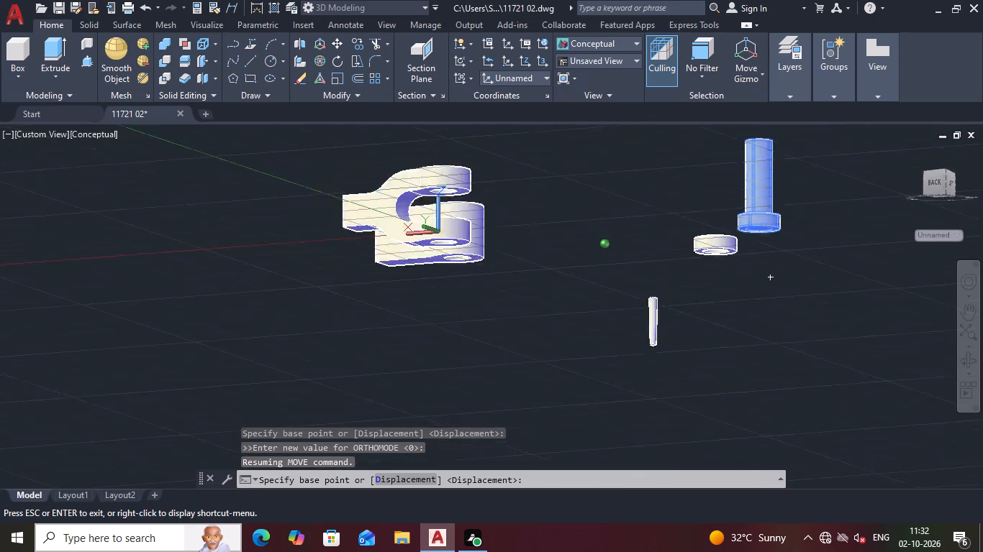
middle_click_drag(771, 269, 782, 234, "shift")
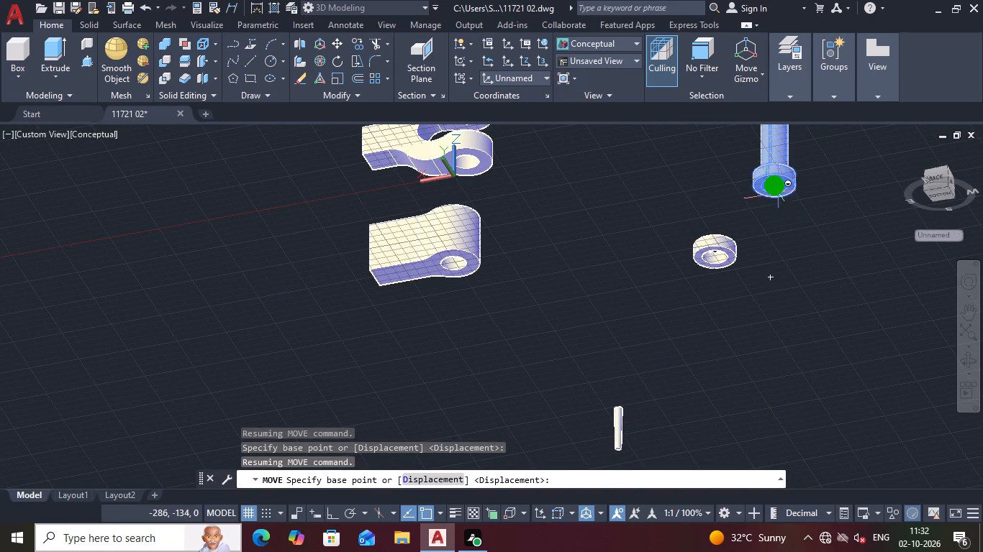
left_click(779, 189)
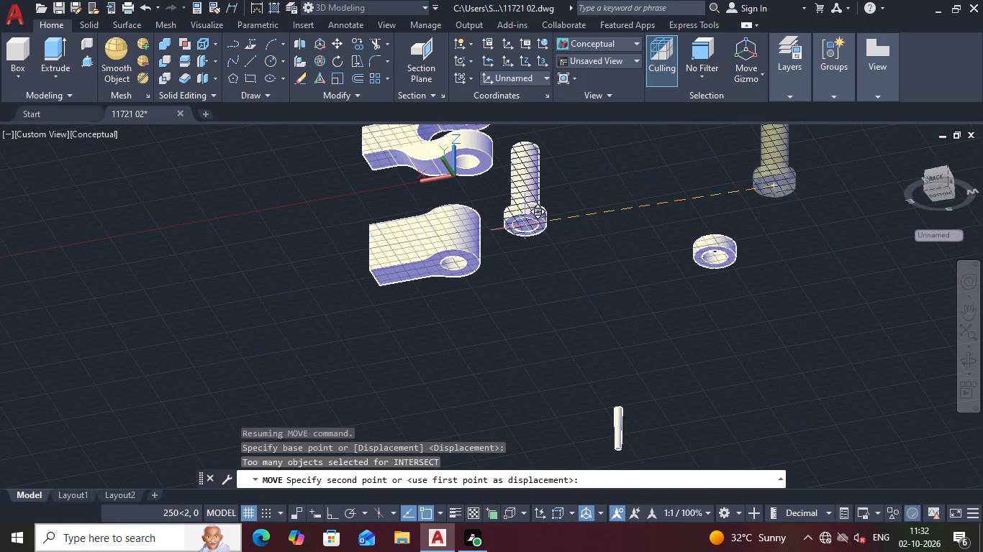
middle_click_drag(543, 204, 579, 216, "shift")
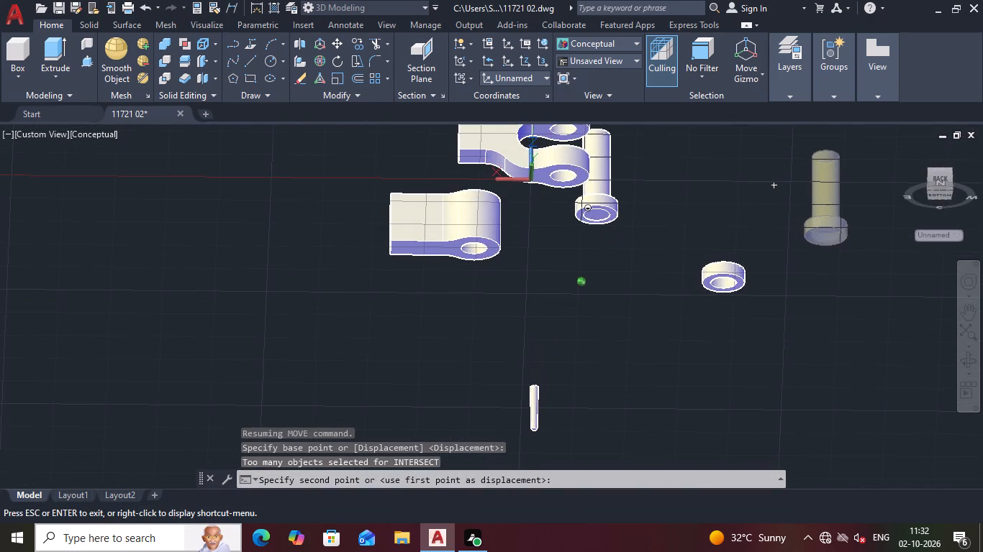
middle_click_drag(579, 216, 572, 216, "shift")
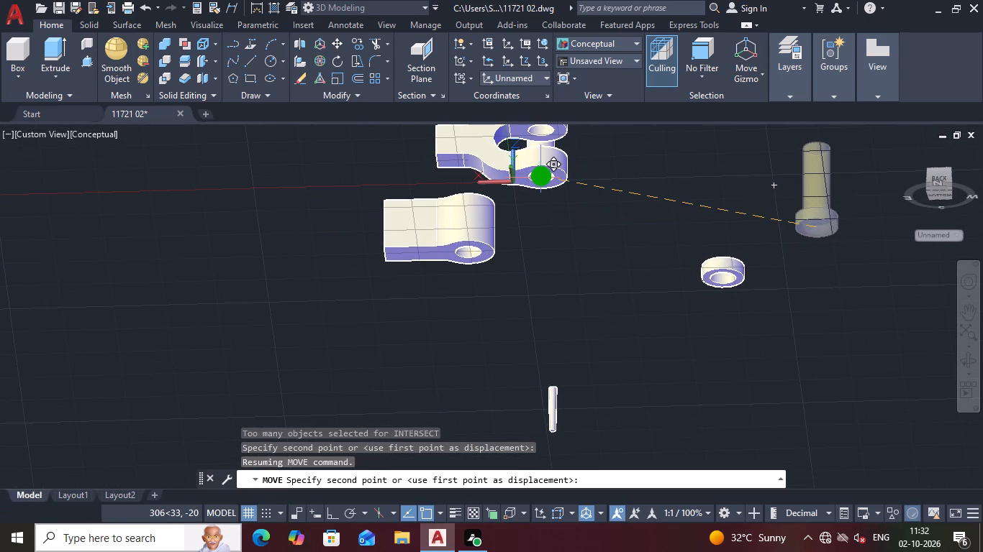
left_click(545, 180, "shift")
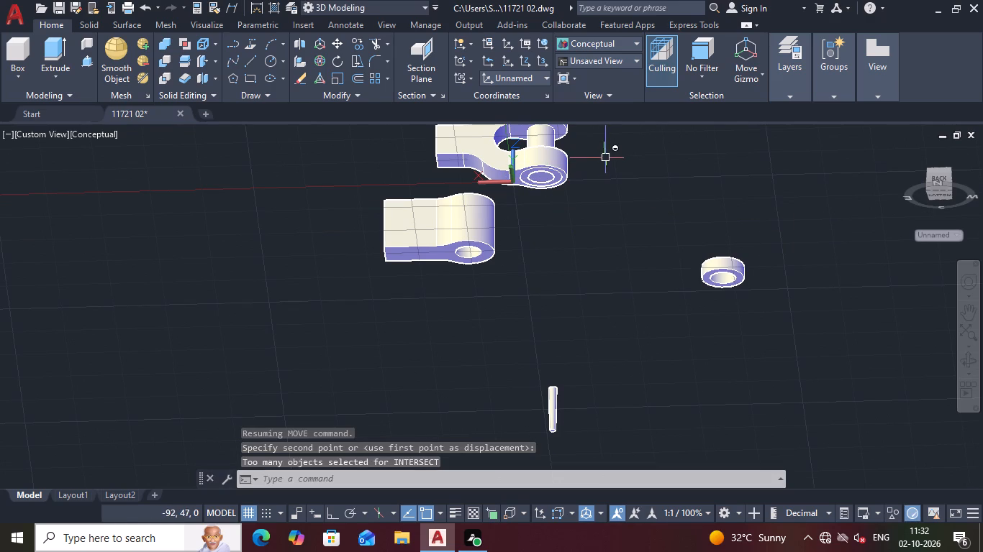
Move the collar by its centre onto the pin's upper end, concentric with the pin and against the fork's upper eye.
middle_click_drag(610, 160, 597, 247, "shift")
middle_click_drag(577, 336, 611, 256)
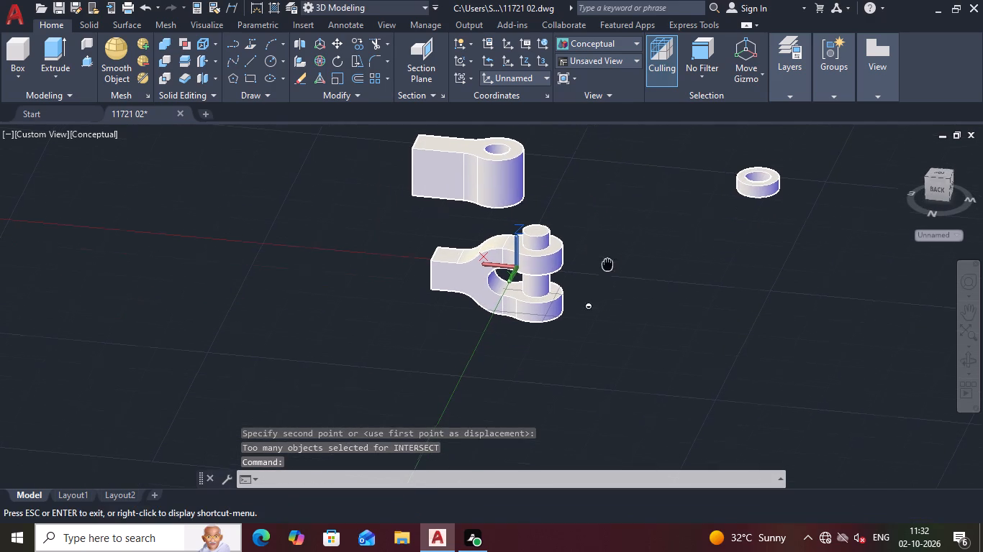
middle_click_drag(611, 256, 613, 252)
middle_click_drag(707, 201, 707, 201)
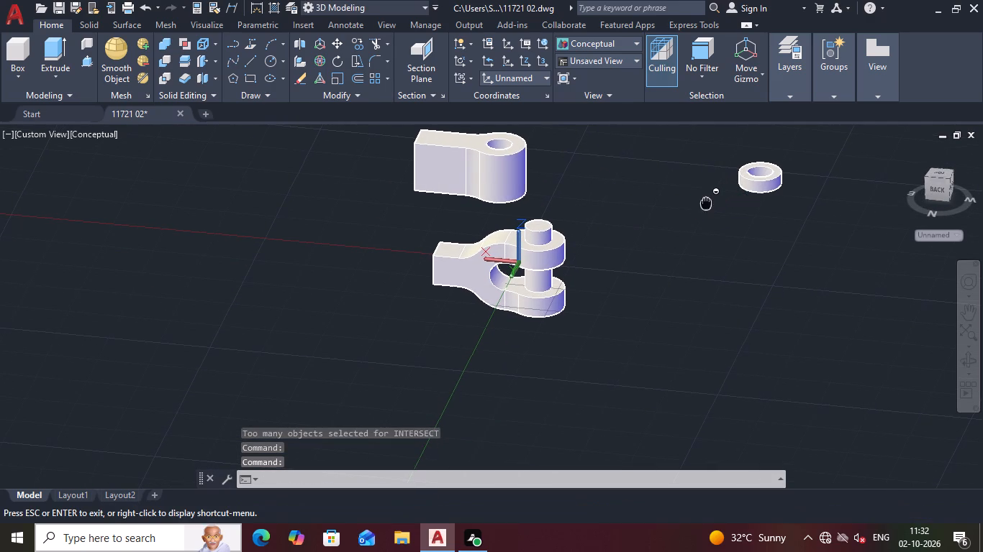
middle_click_drag(707, 201, 666, 255)
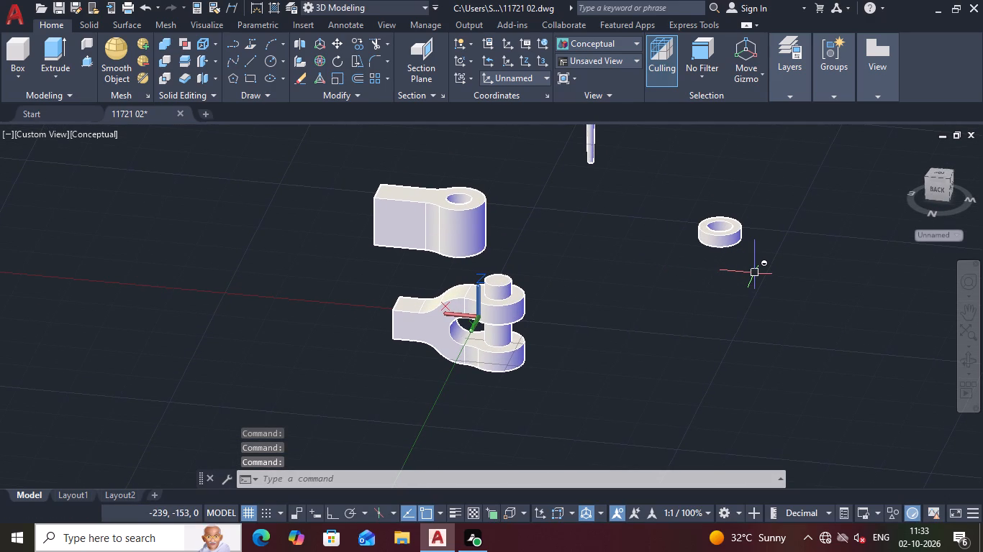
left_click(757, 269)
left_click(678, 182)
right_click(678, 182)
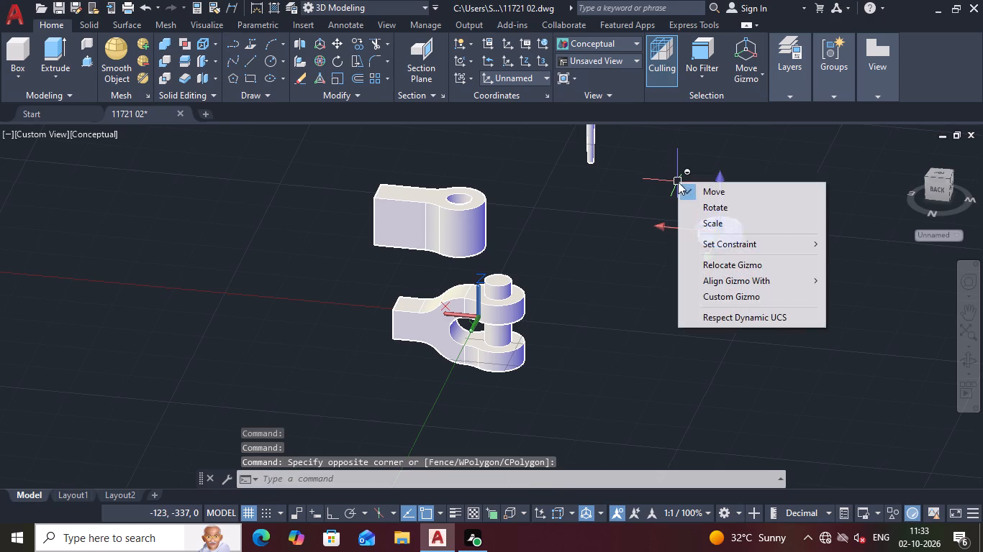
right_click(623, 195)
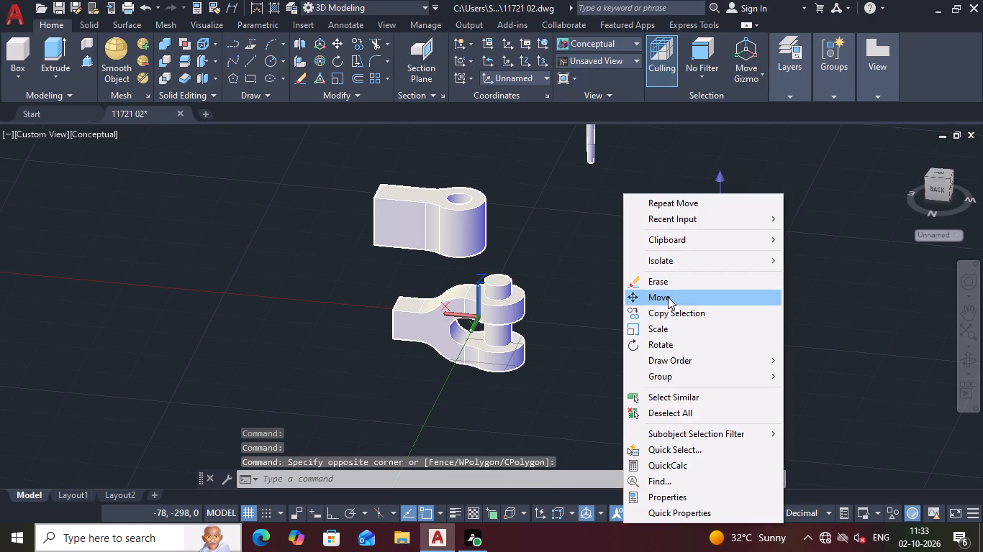
left_click(668, 297)
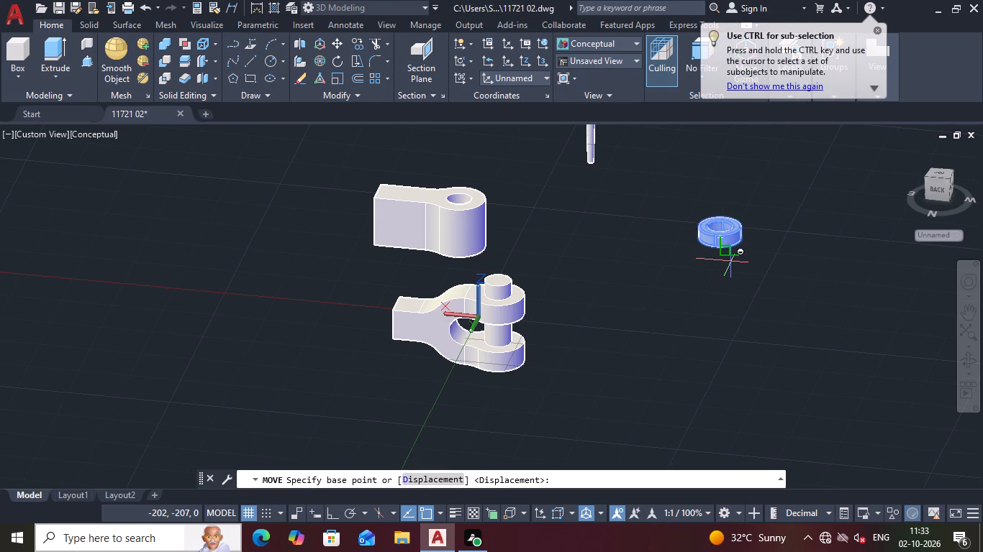
middle_click_drag(713, 259, 715, 303, "shift")
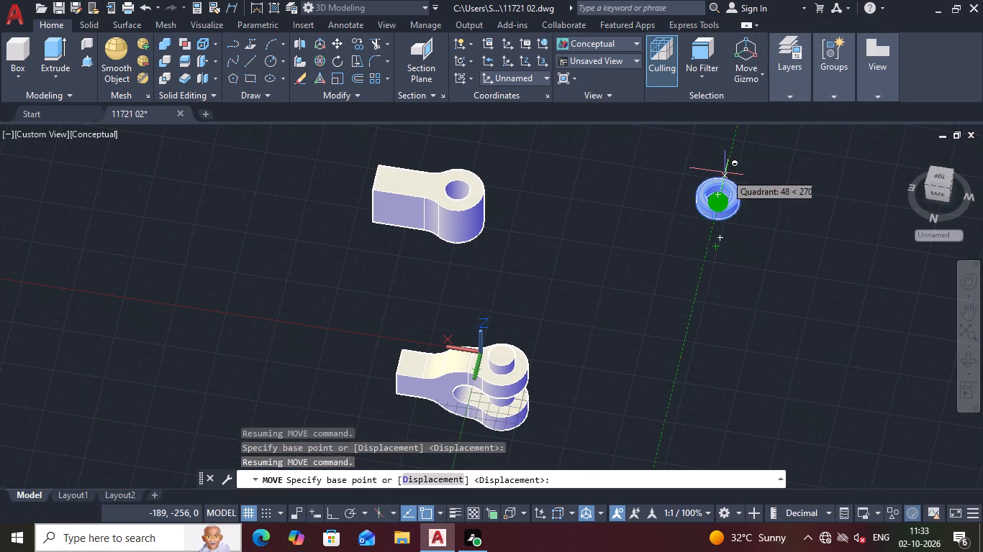
left_click(720, 192)
middle_click_drag(663, 307, 670, 282)
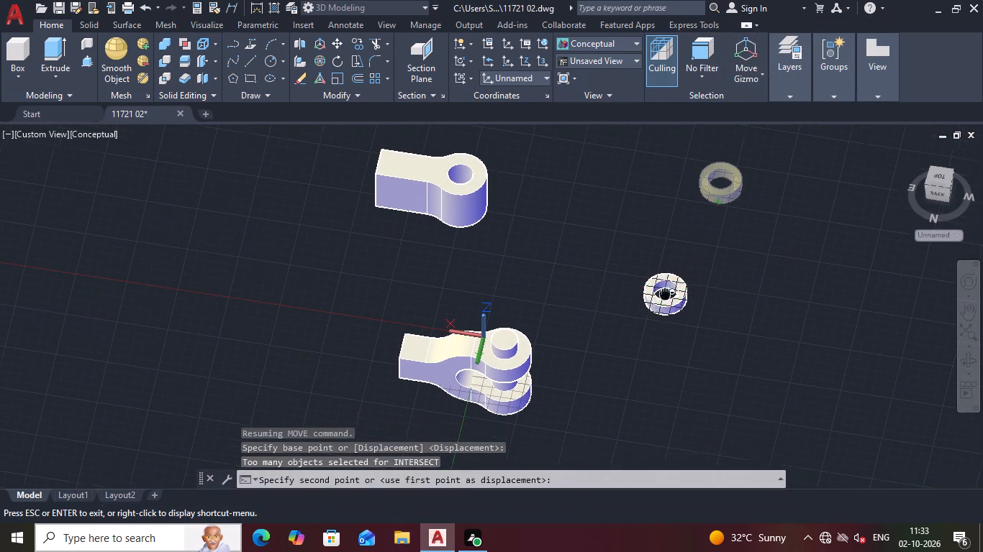
middle_click_drag(670, 282, 705, 229)
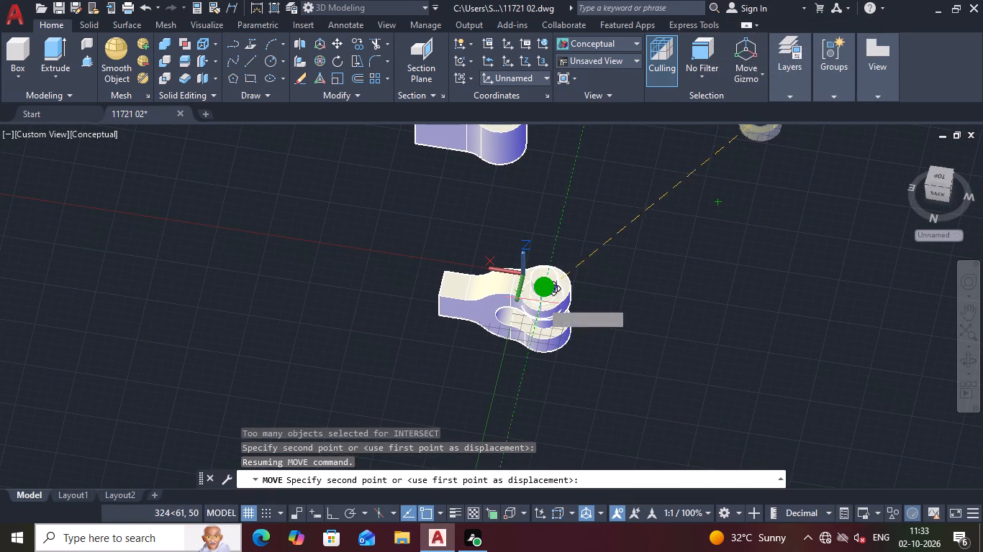
middle_click_drag(589, 282, 593, 260, "shift")
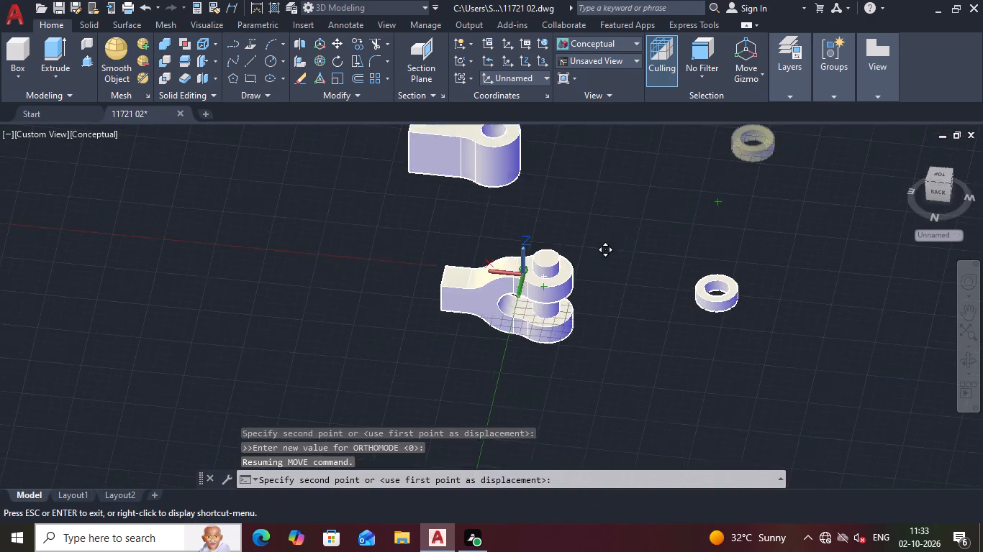
middle_click_drag(593, 260, 594, 220, "shift")
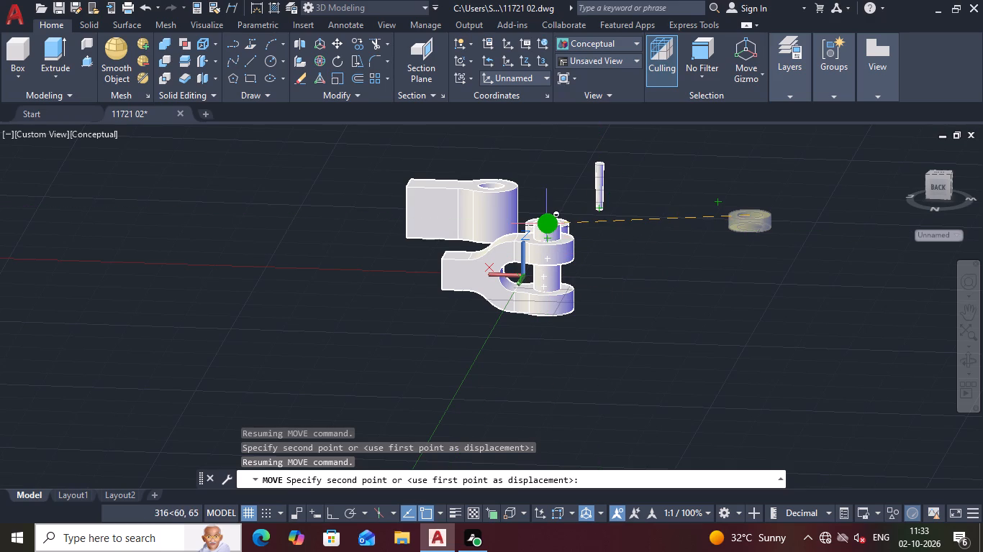
scroll(542, 224, "up", 3, "shift")
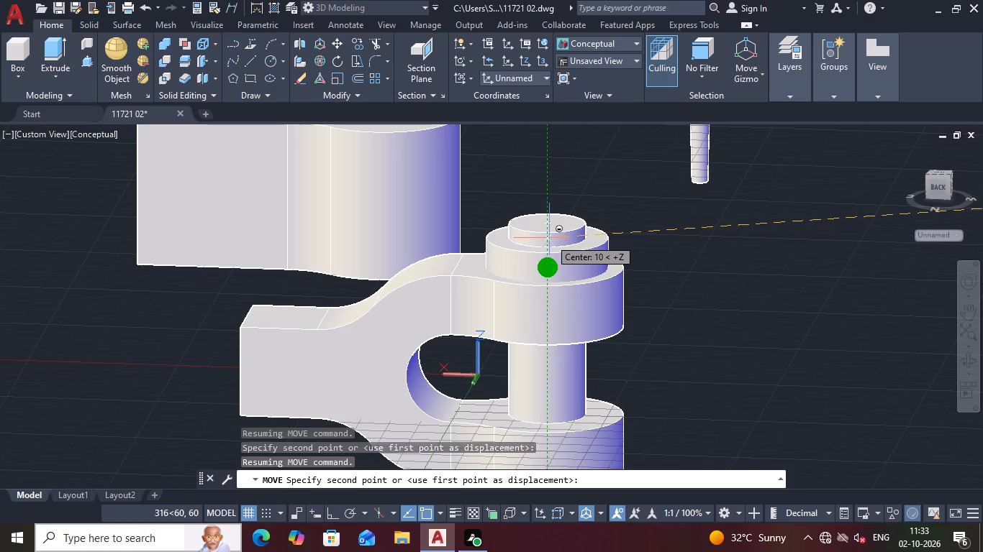
left_click(550, 239)
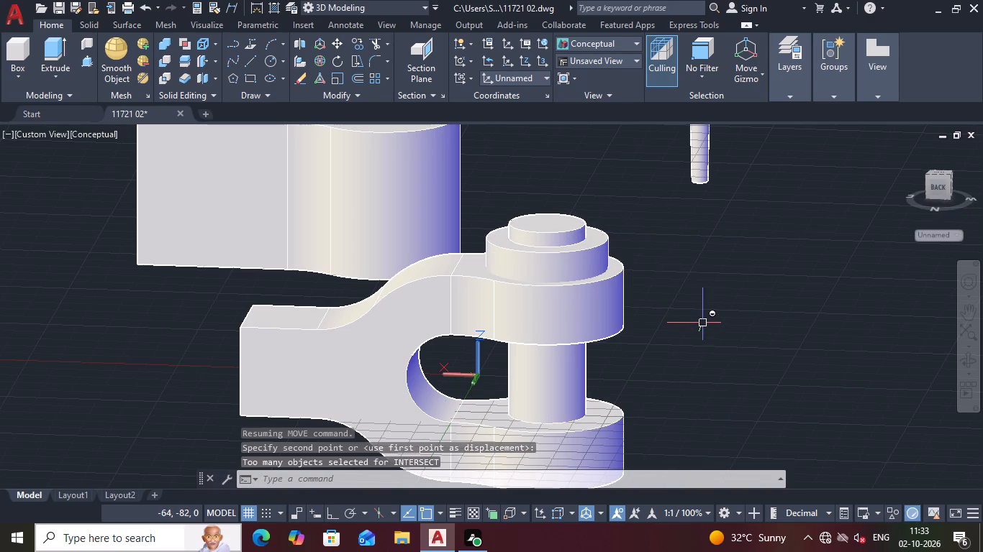
Examine the fork with its fitted pin and collar, and the separate single-eye part, from below, the side and behind.
scroll(707, 321, "down", 1)
middle_click_drag(713, 326, 673, 302)
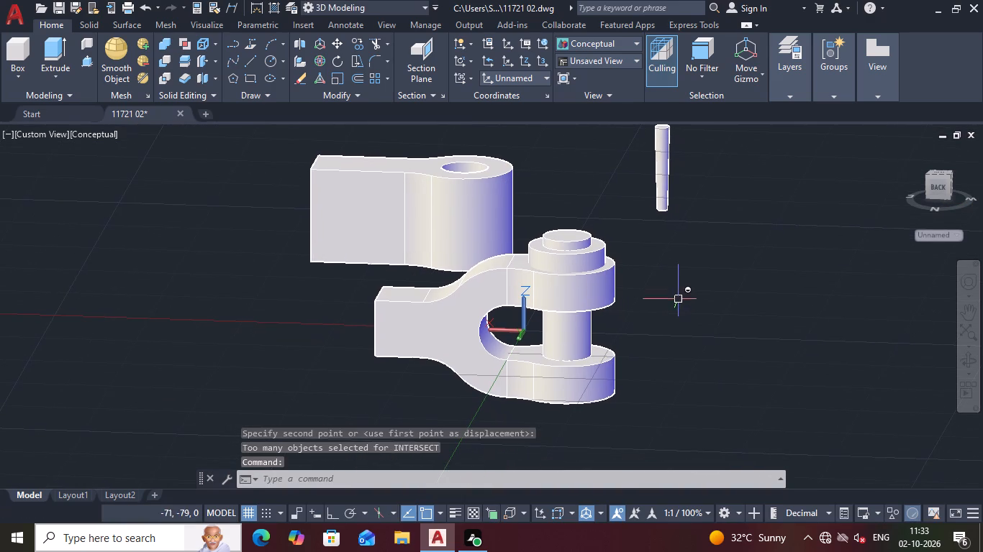
middle_click_drag(713, 351, 658, 309, "shift")
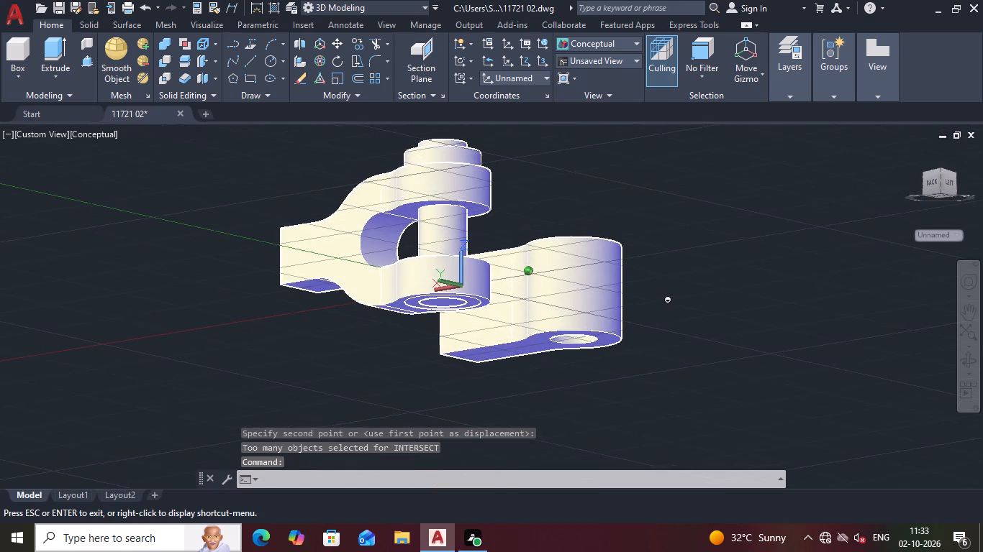
middle_click_drag(658, 309, 677, 313, "shift")
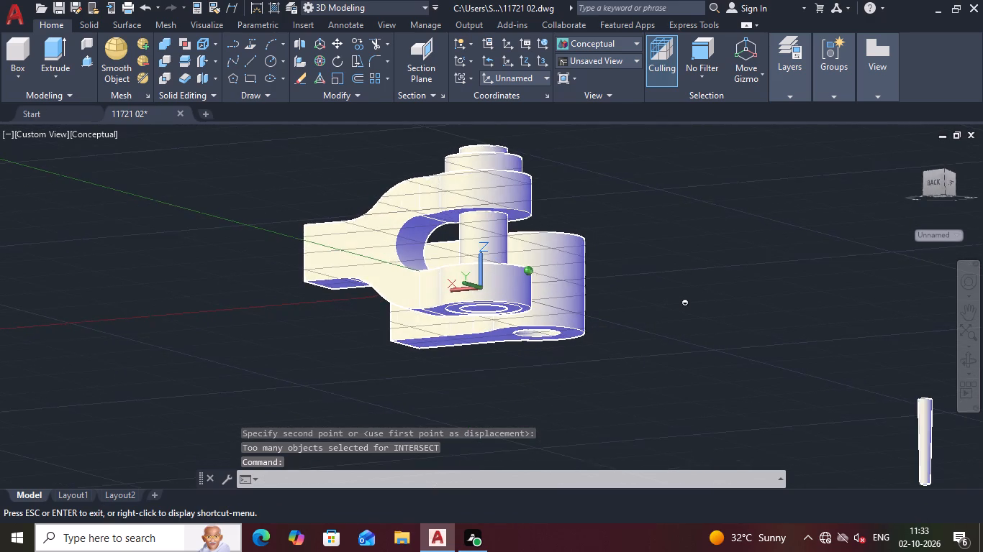
middle_click_drag(677, 313, 692, 321, "shift")
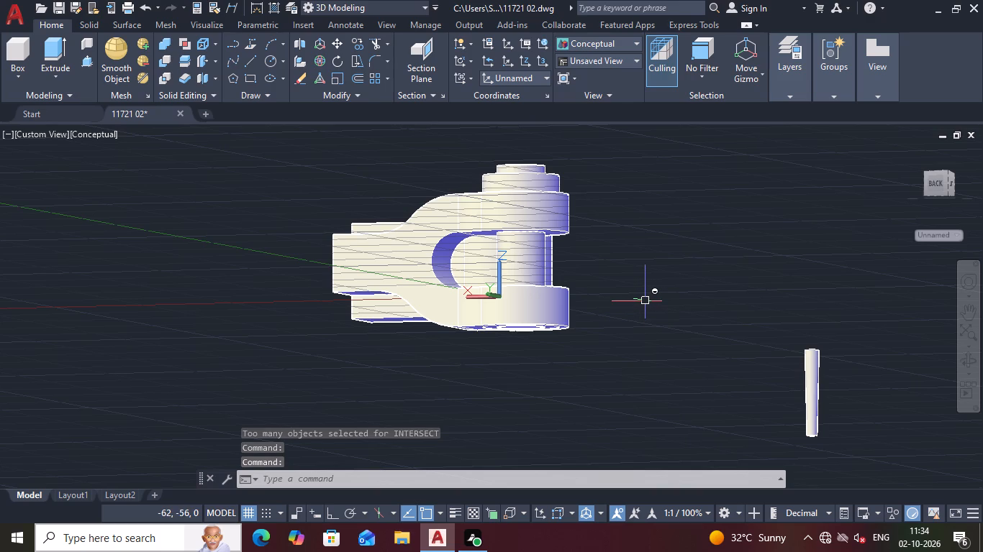
middle_click_drag(646, 313, 633, 273, "shift")
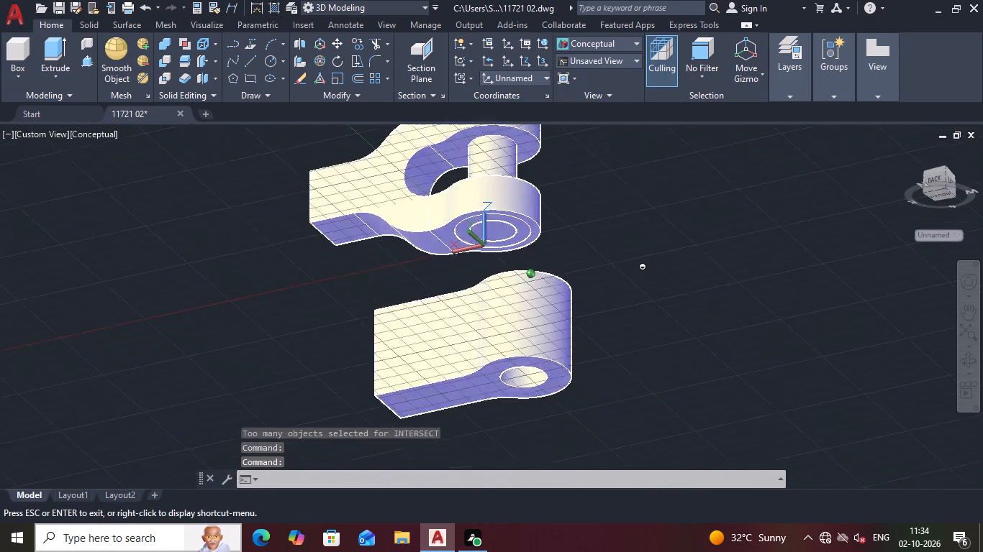
middle_click_drag(633, 273, 499, 293, "shift")
middle_click(502, 293, "shift")
key("Escape")
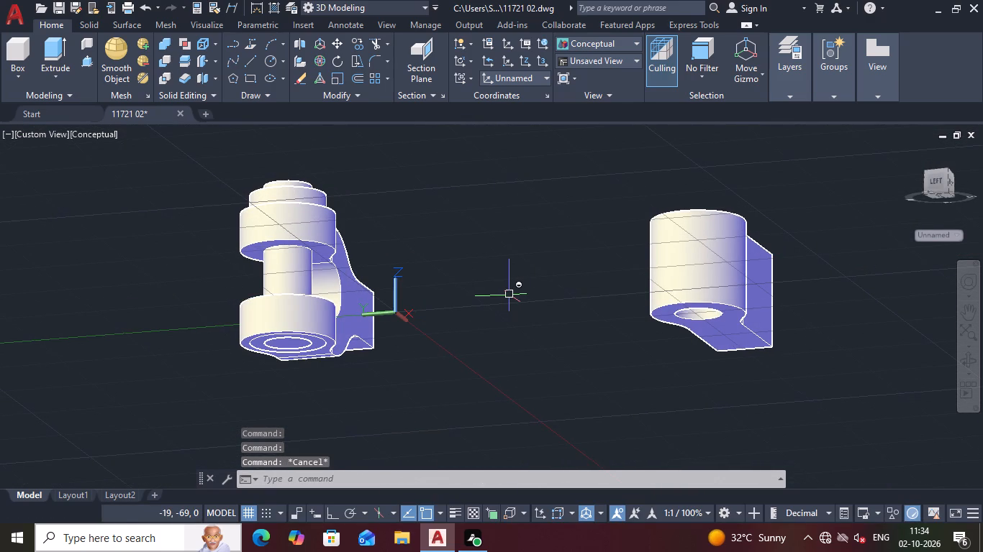
middle_click_drag(509, 295, 533, 310, "ctrl")
middle_click_drag(536, 311, 554, 321)
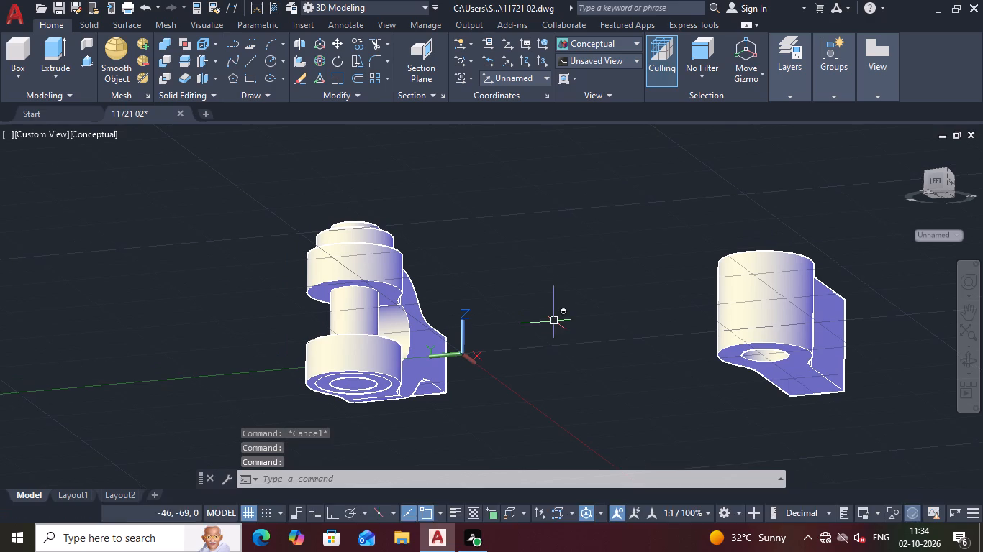
middle_click_drag(554, 321, 639, 360, "ctrl")
middle_click_drag(630, 354, 553, 239)
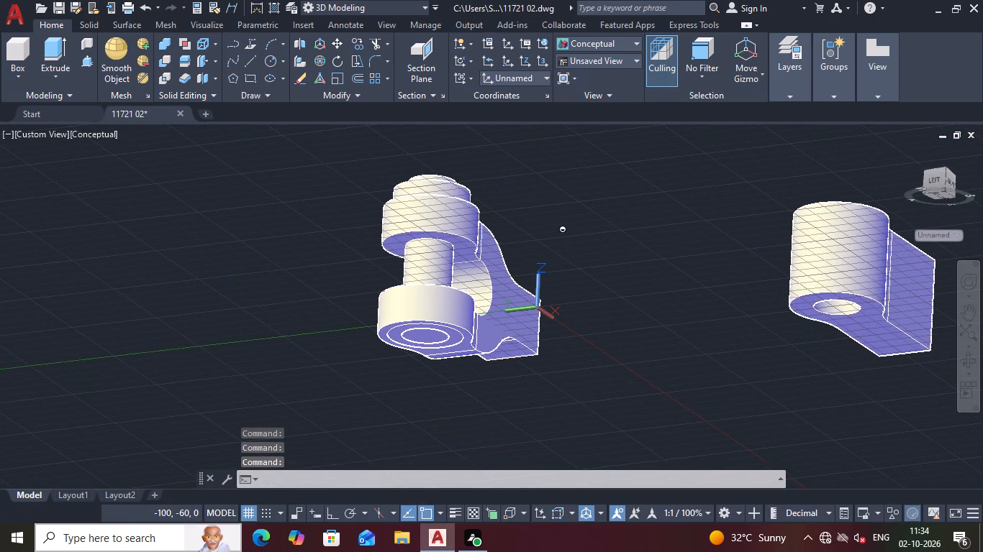
middle_click_drag(558, 241, 699, 290, "shift")
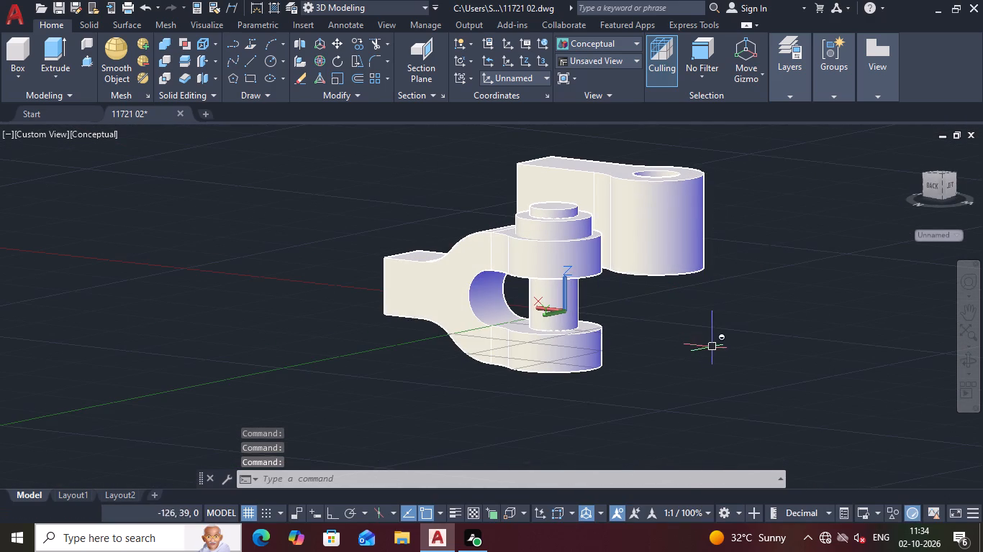
scroll(719, 358, "down", 1)
middle_click_drag(716, 360, 615, 293)
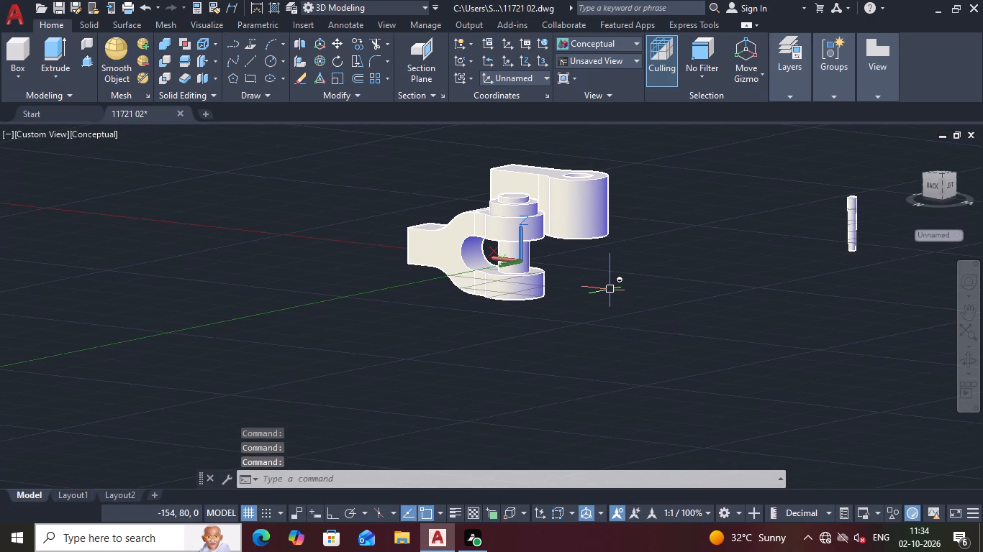
Undo the moves that placed the collar and the headed pin on the fork.
key("ctrl+z")
key("ctrl+z")
key("ctrl+z")
key("ctrl+z")
key("ctrl+z")
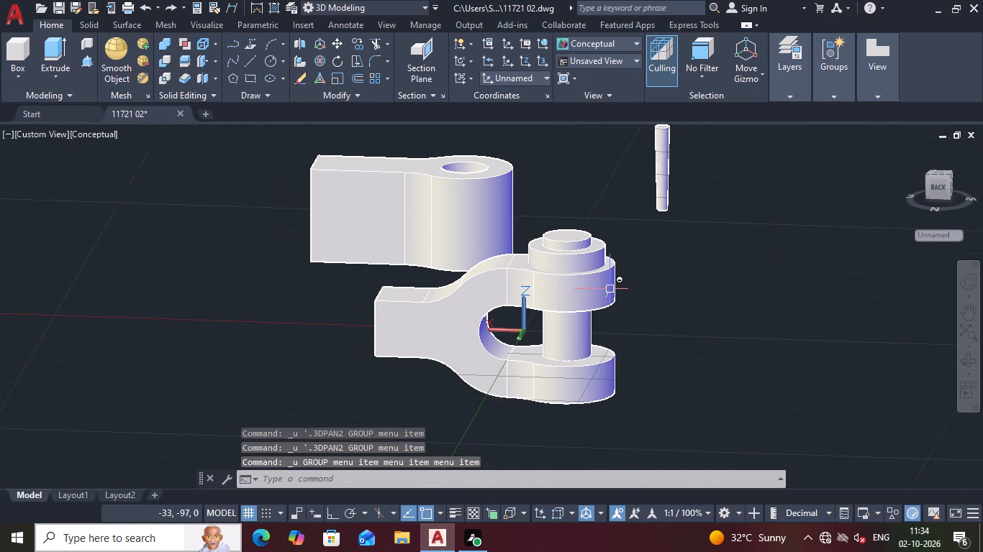
key("ctrl+z")
key("ctrl+z")
key("ctrl+z")
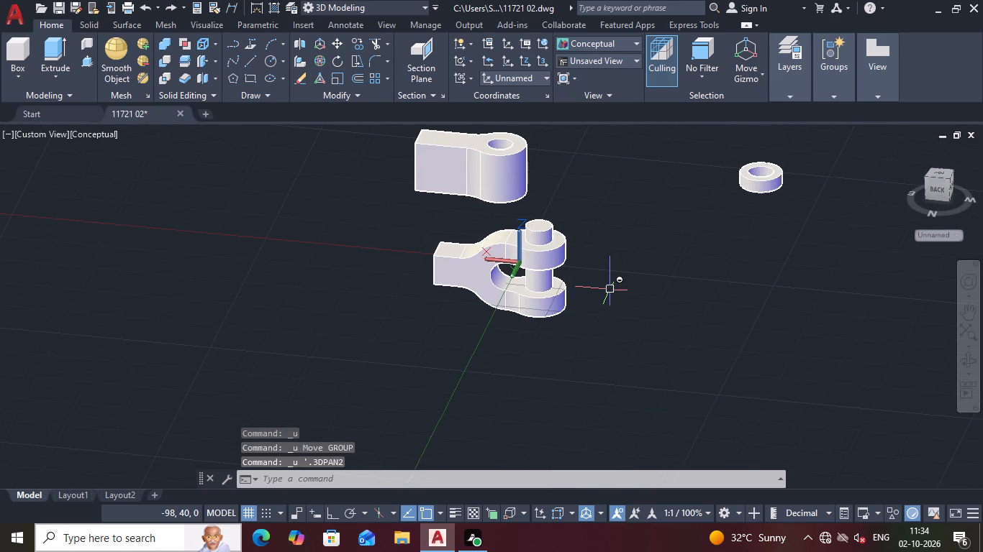
key("ctrl+z")
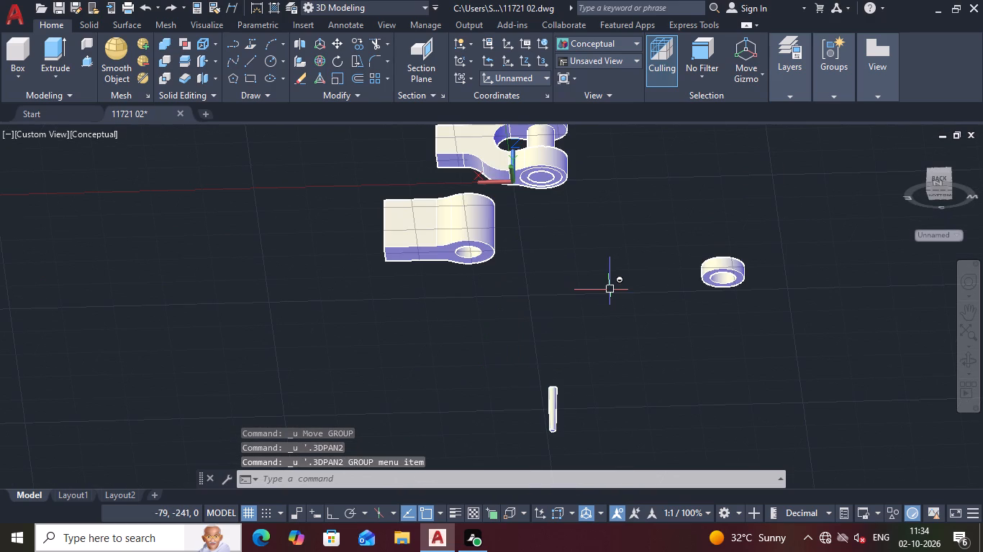
key("ctrl+z")
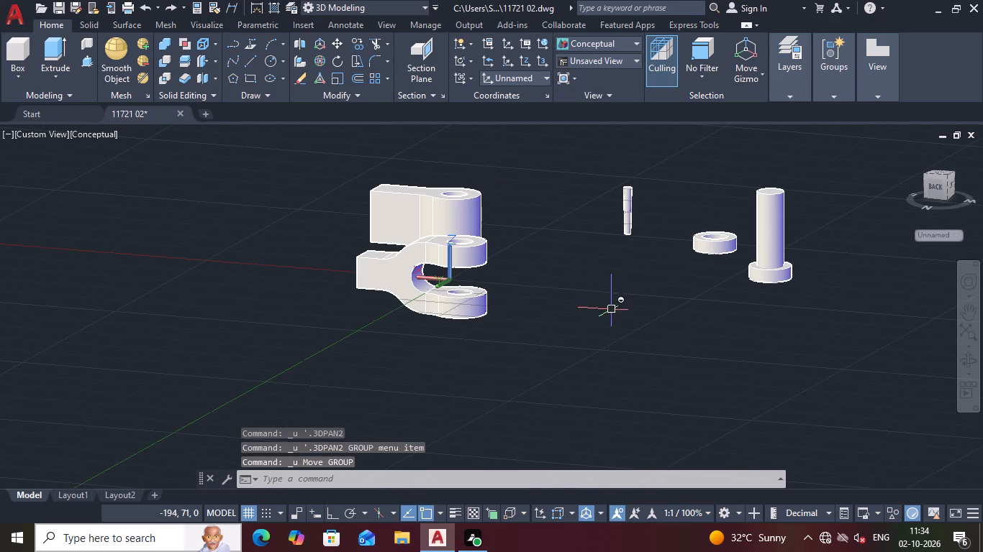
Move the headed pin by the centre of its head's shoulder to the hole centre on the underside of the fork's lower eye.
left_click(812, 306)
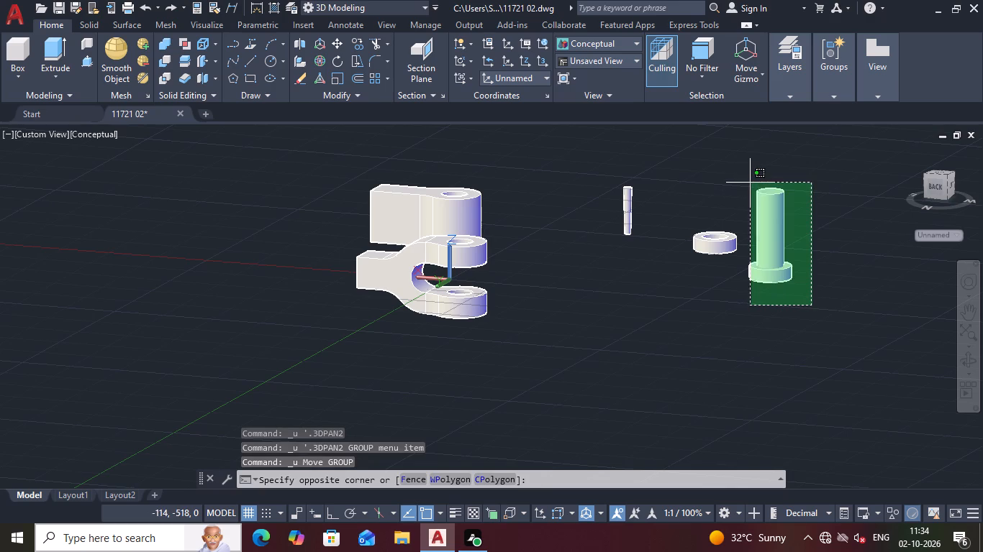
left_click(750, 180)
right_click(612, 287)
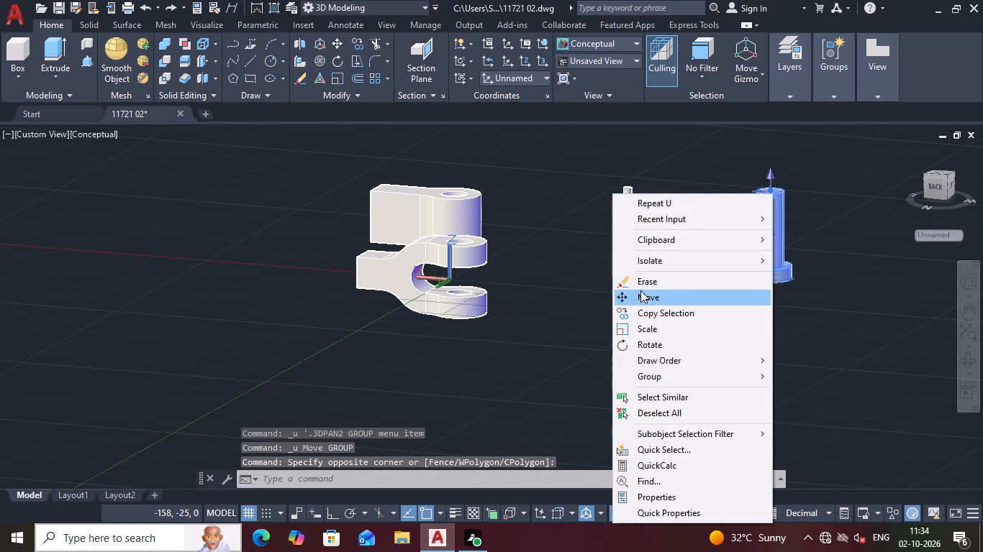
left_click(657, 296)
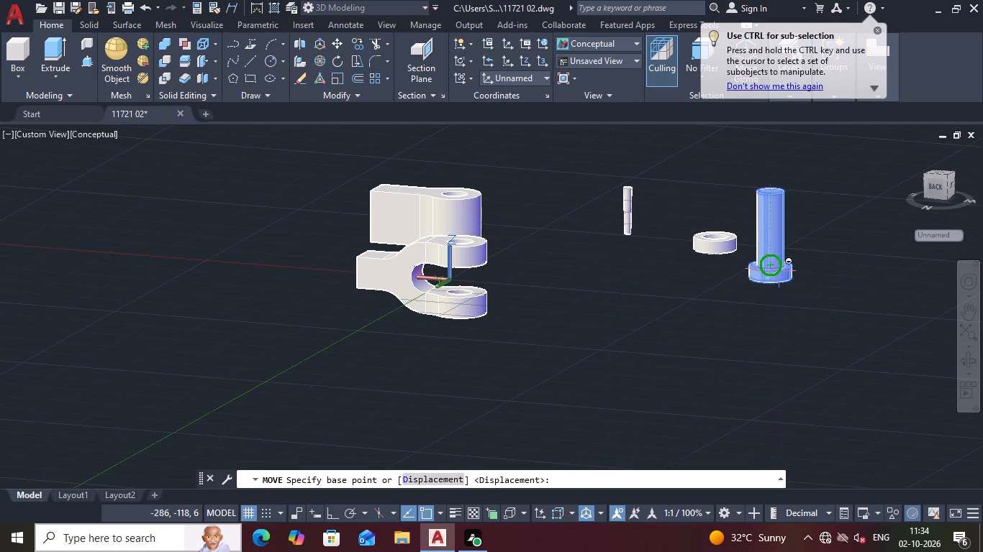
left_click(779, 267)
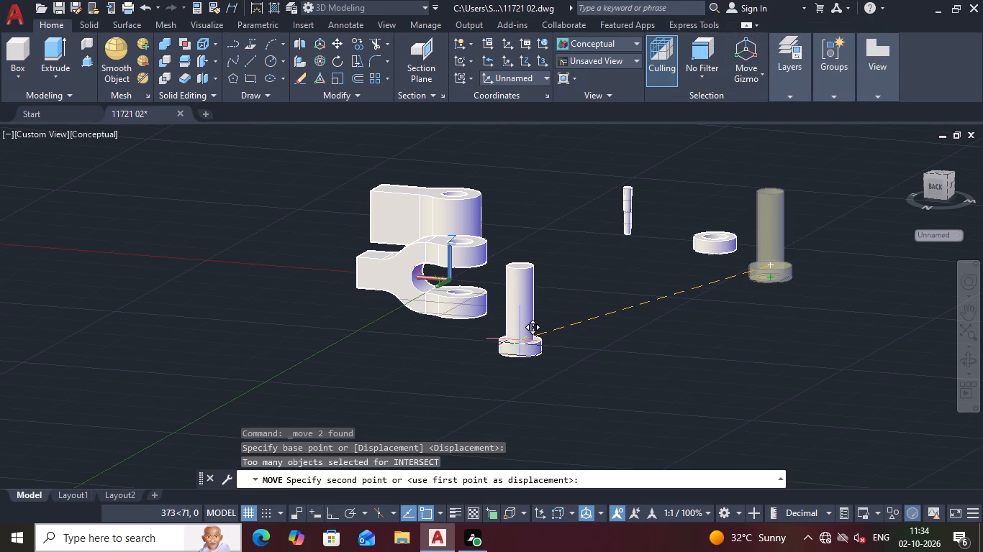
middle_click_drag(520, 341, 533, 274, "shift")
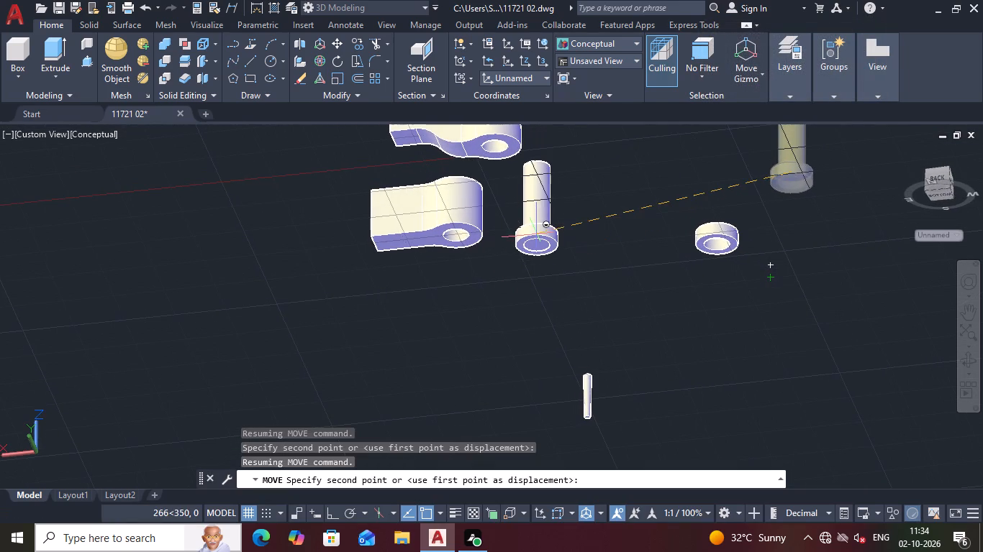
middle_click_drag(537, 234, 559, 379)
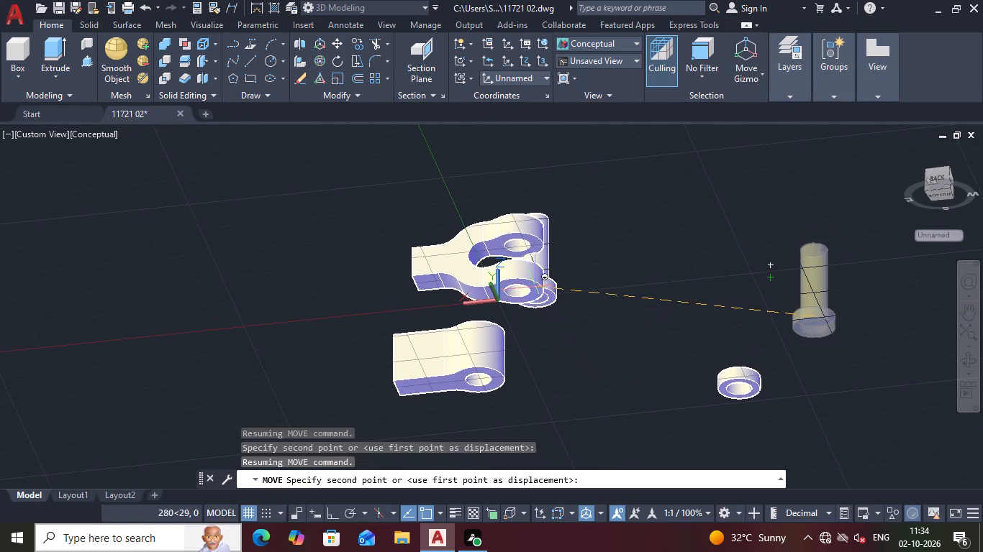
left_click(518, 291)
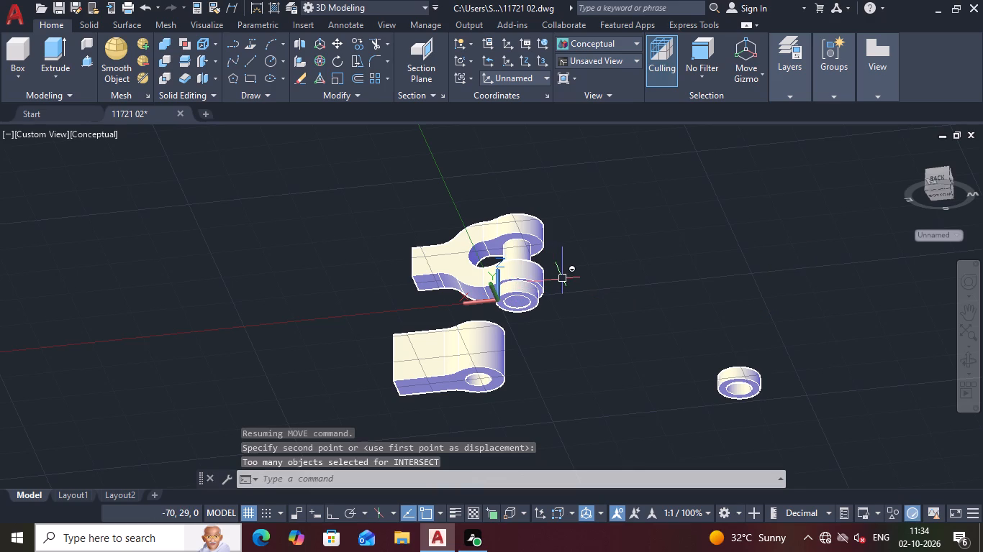
Examine how the headed pin sits in the fork's two eyes from behind, below and the side.
middle_click_drag(582, 272, 589, 326, "shift")
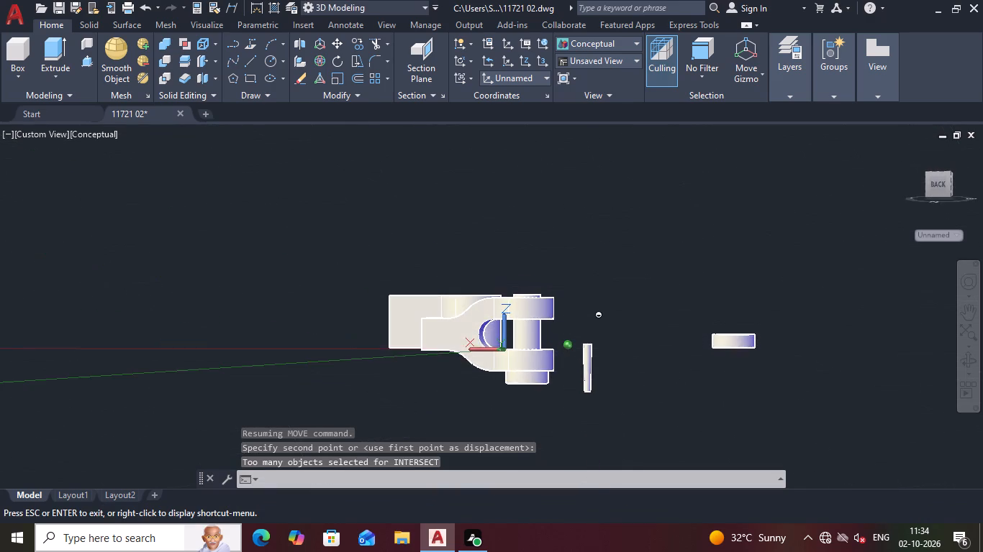
middle_click_drag(589, 326, 540, 347, "shift")
scroll(489, 327, "up", 3)
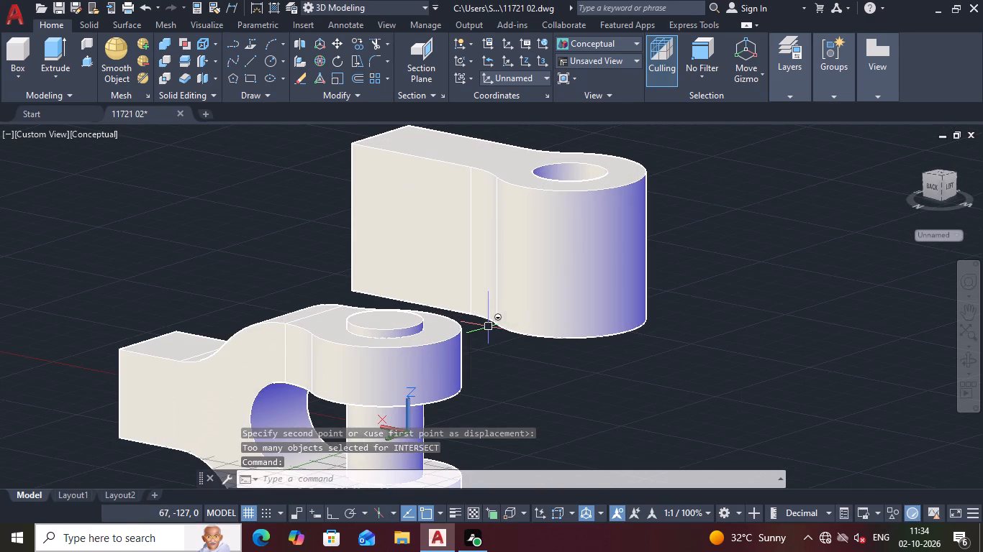
middle_click_drag(515, 374, 599, 254)
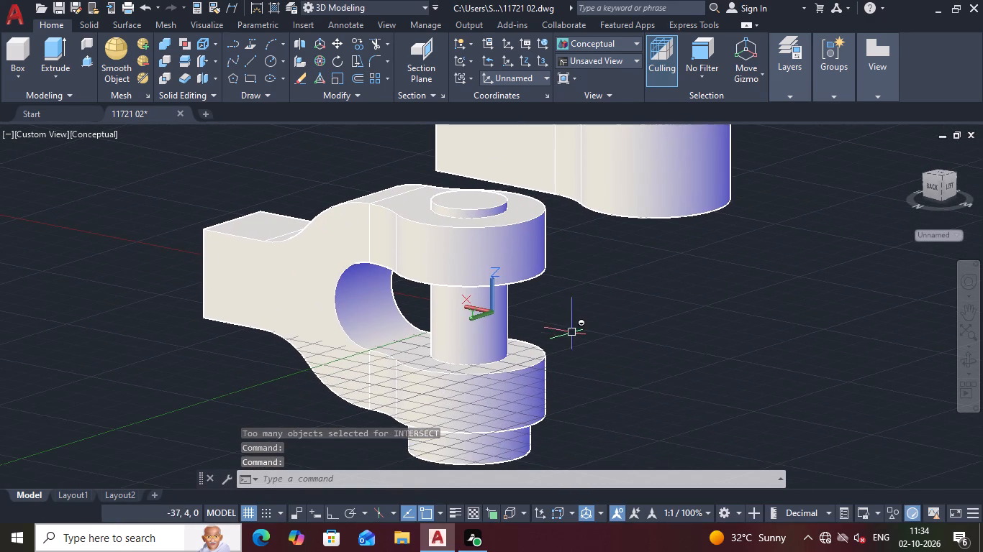
middle_click_drag(579, 300, 584, 246, "shift")
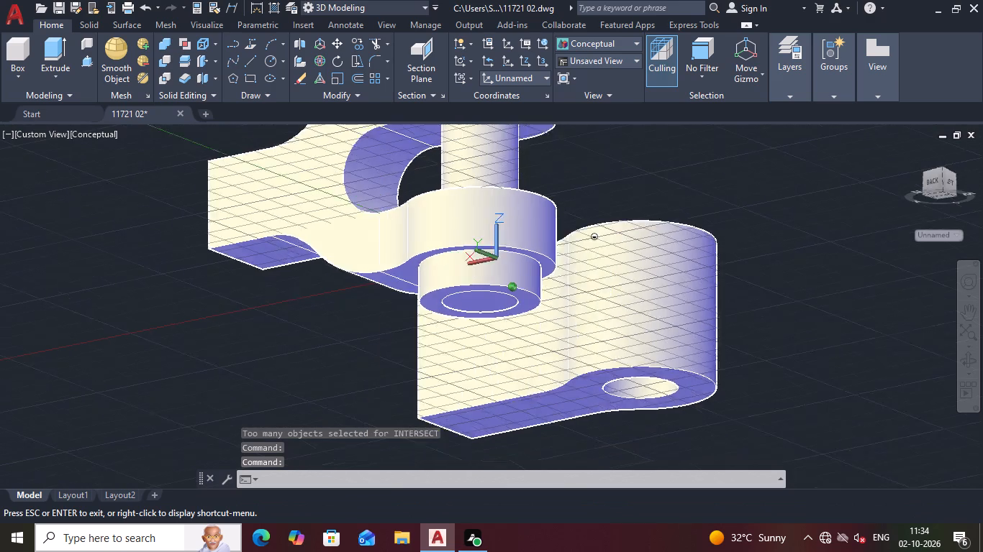
middle_click_drag(584, 246, 540, 276, "shift")
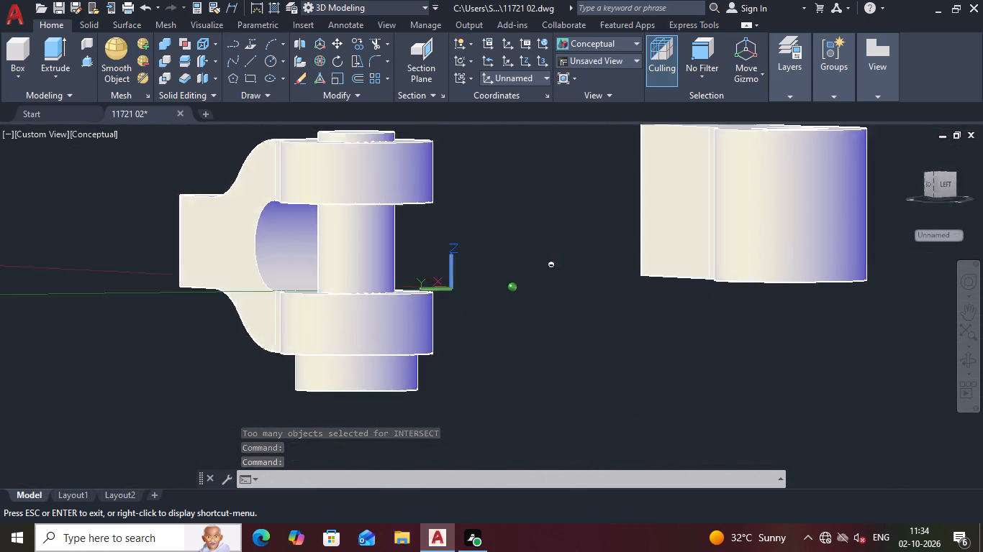
middle_click_drag(540, 276, 525, 275, "shift")
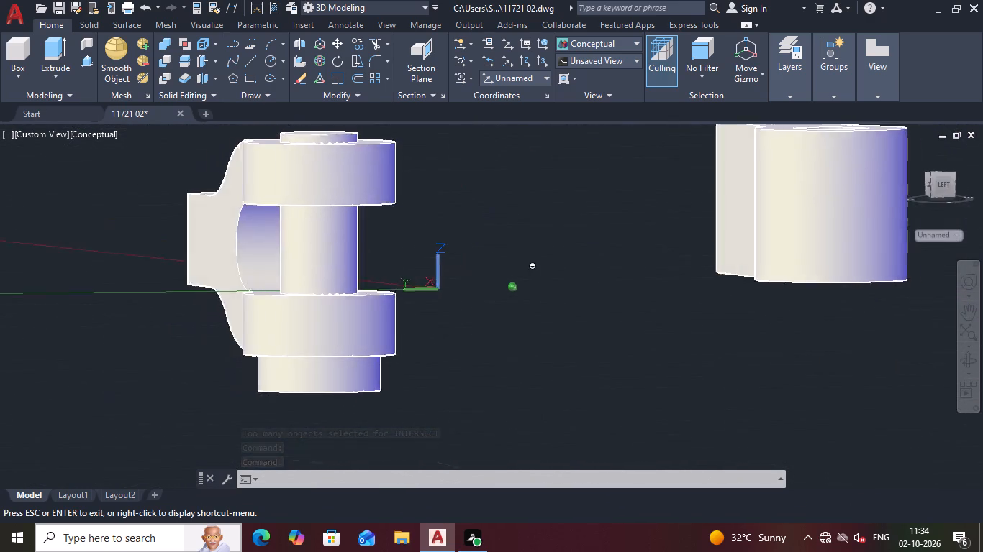
middle_click_drag(525, 275, 586, 291, "shift")
scroll(589, 293, "down", 2)
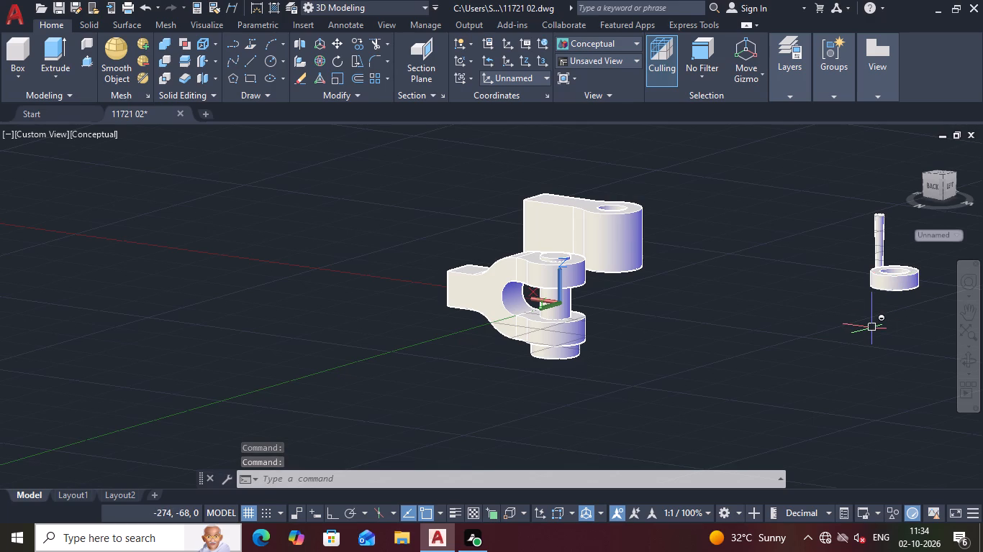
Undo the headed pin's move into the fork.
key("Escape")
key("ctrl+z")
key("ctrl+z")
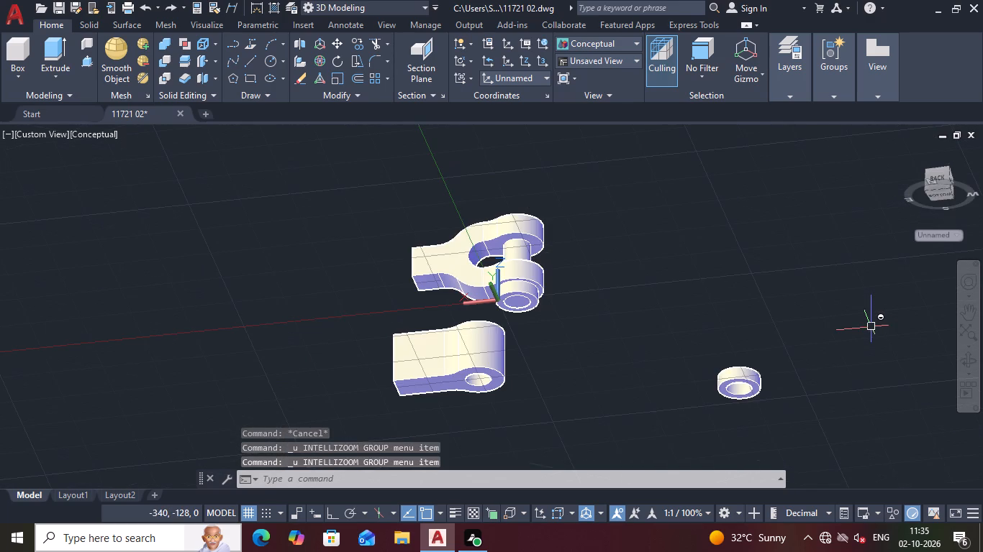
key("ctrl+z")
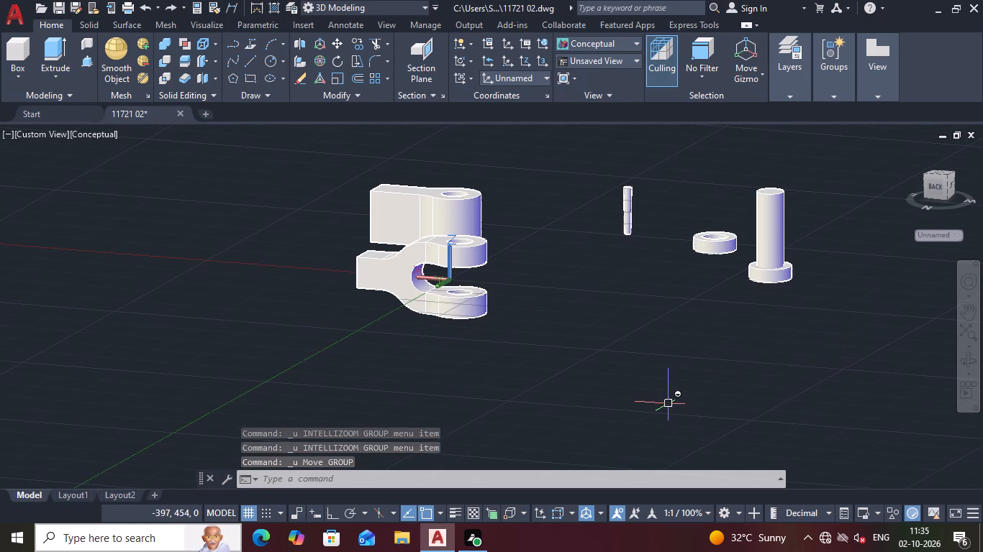
Examine the separated parts in side, front and top views, finishing on the single-eye part in plan.
left_click(948, 184)
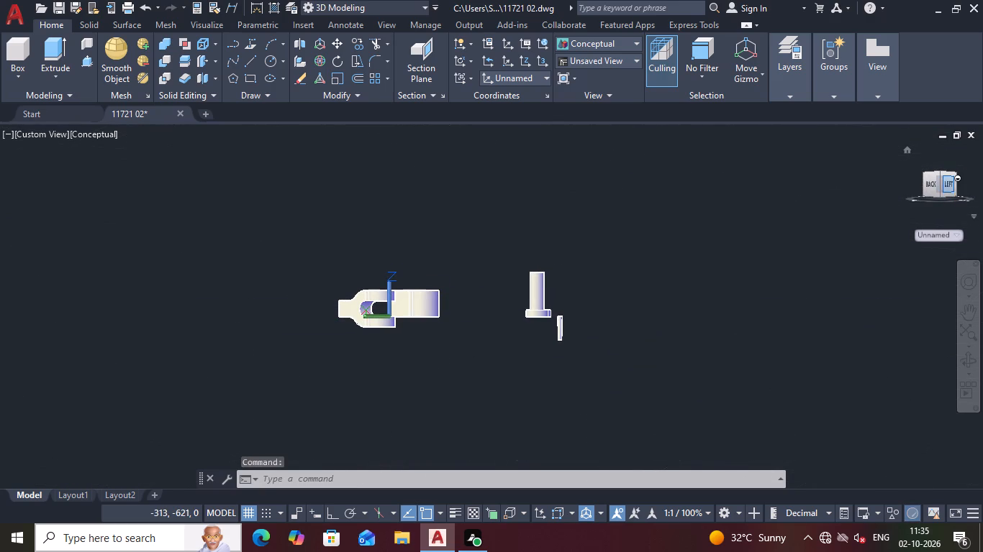
left_click(931, 180)
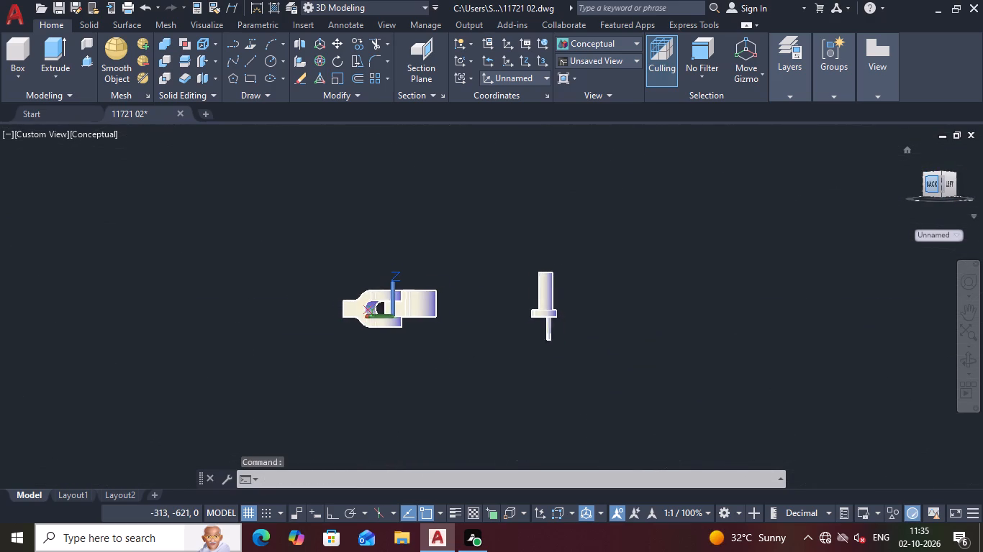
left_click(940, 165)
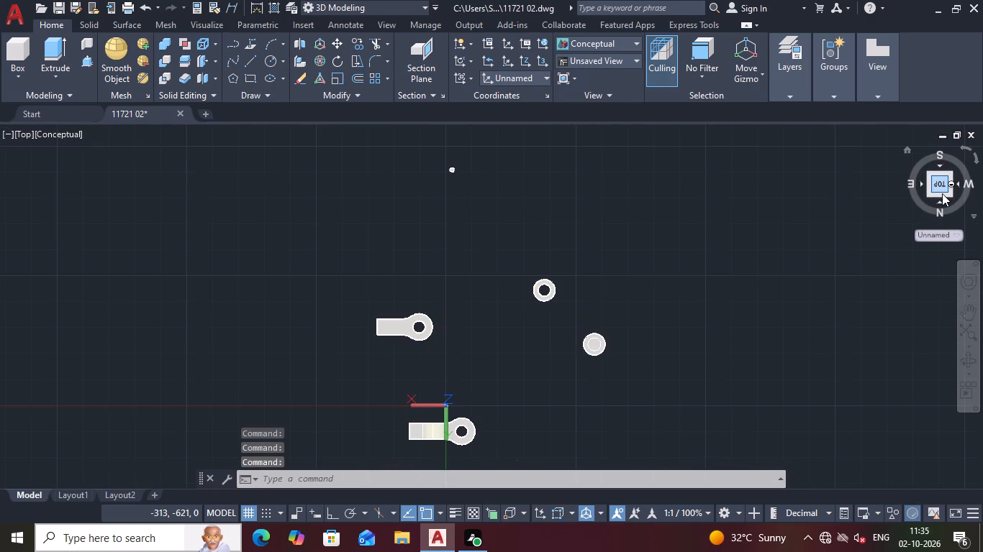
left_click(958, 181)
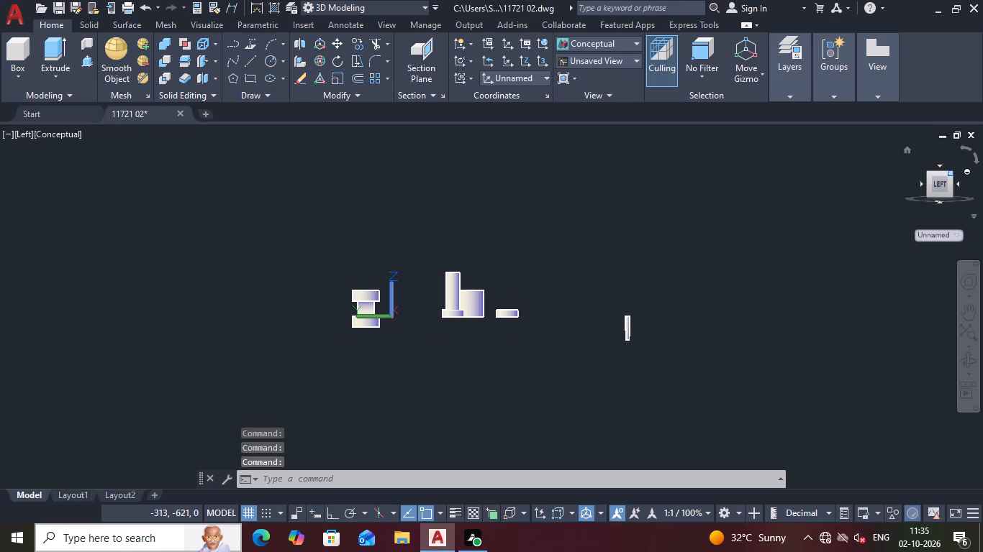
left_click(958, 187)
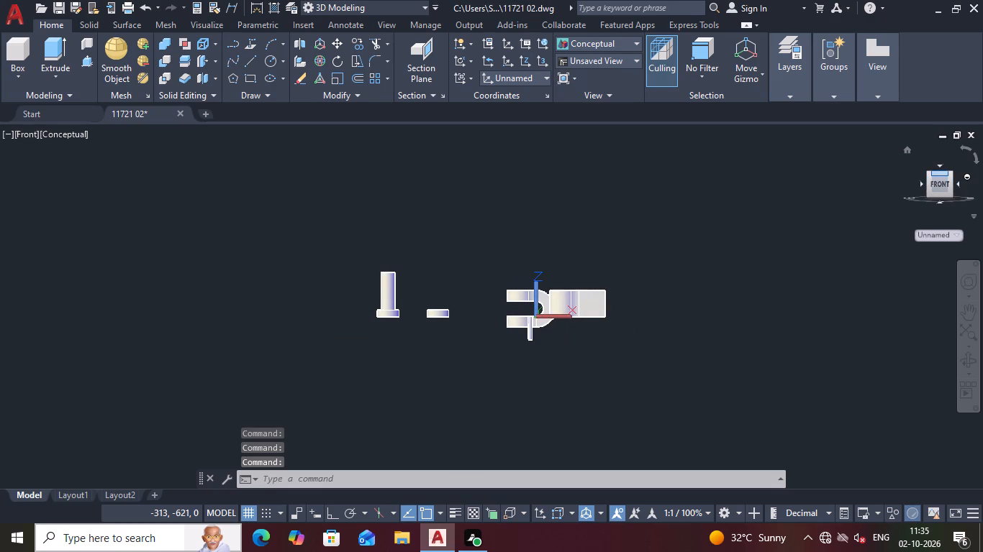
left_click(937, 164)
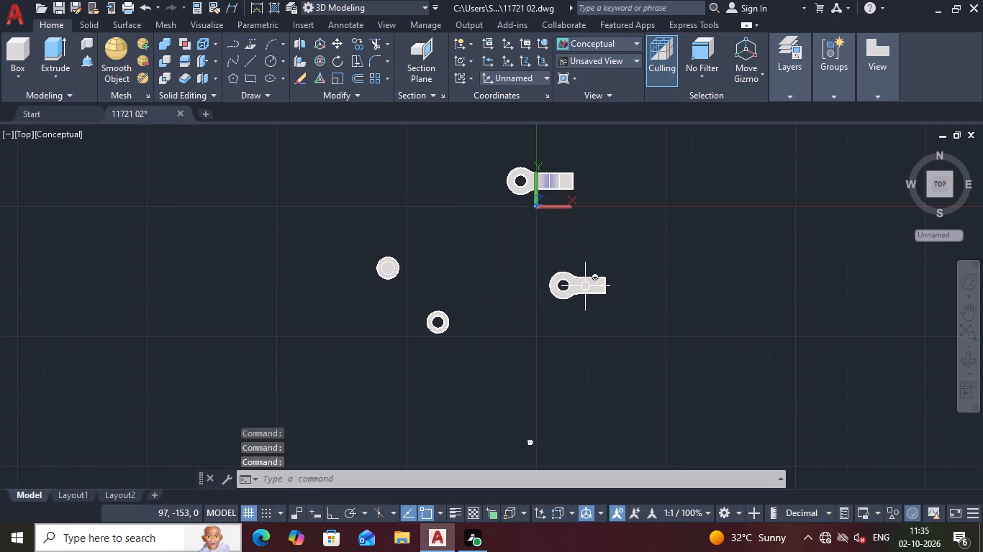
scroll(586, 285, "up", 3)
middle_click_drag(678, 372, 607, 339)
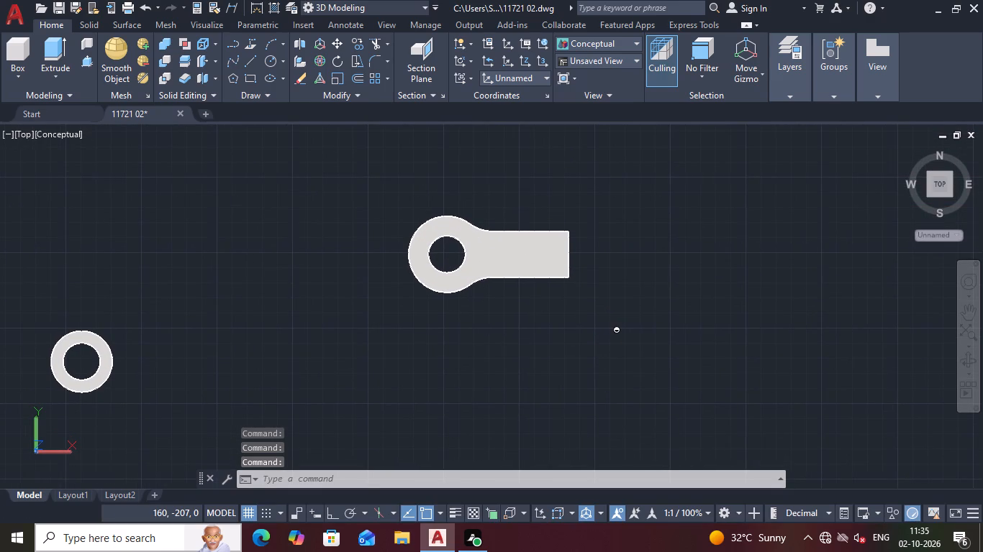
scroll(600, 343, "down", 1)
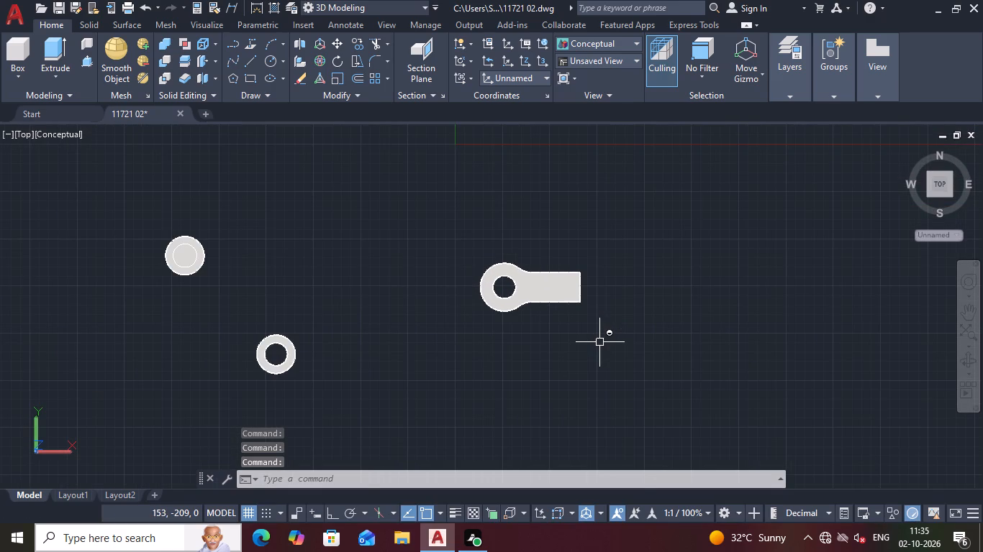
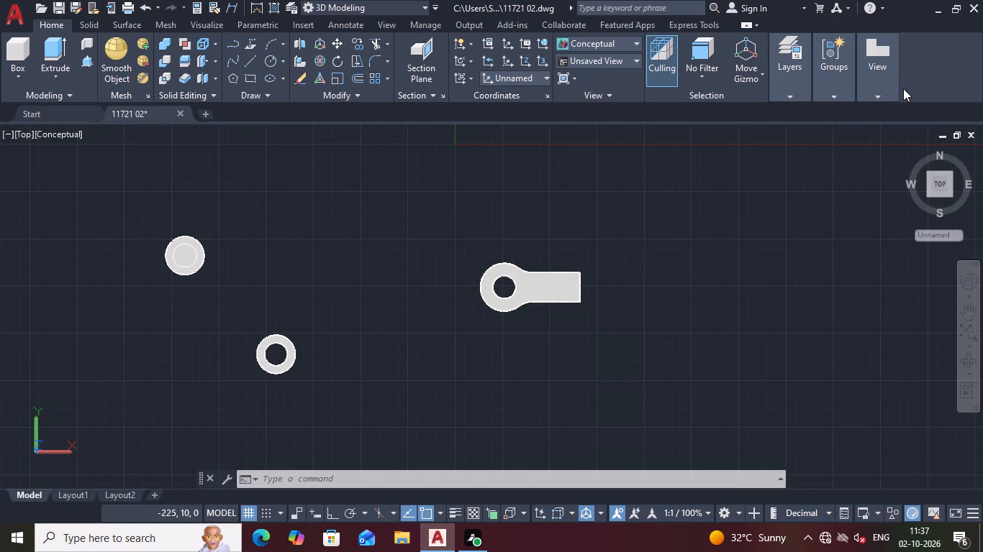
Draw a 30-unit horizontal line in the empty space southeast of the single-eye part in plan.
middle_click_drag(660, 381, 599, 335)
scroll(637, 313, "up", 1)
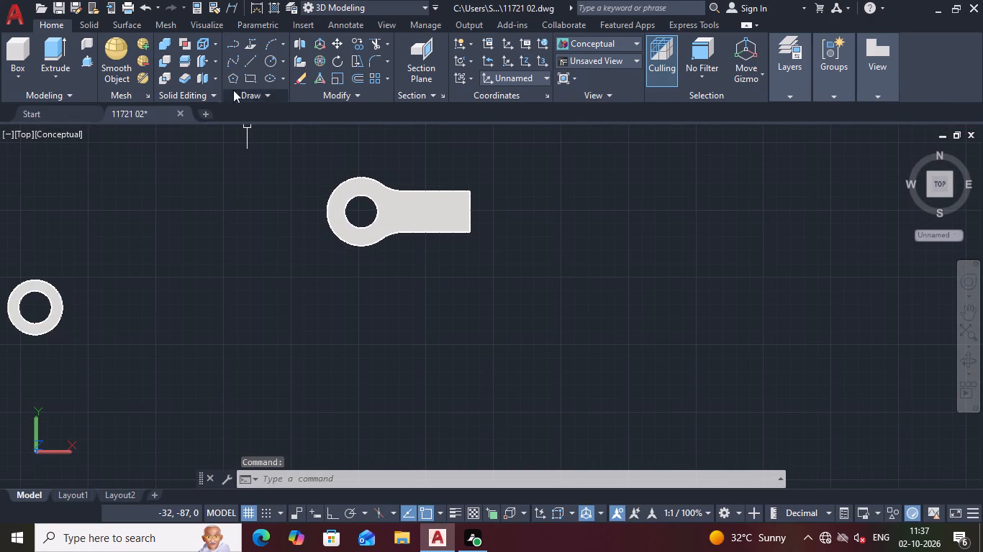
left_click(253, 60)
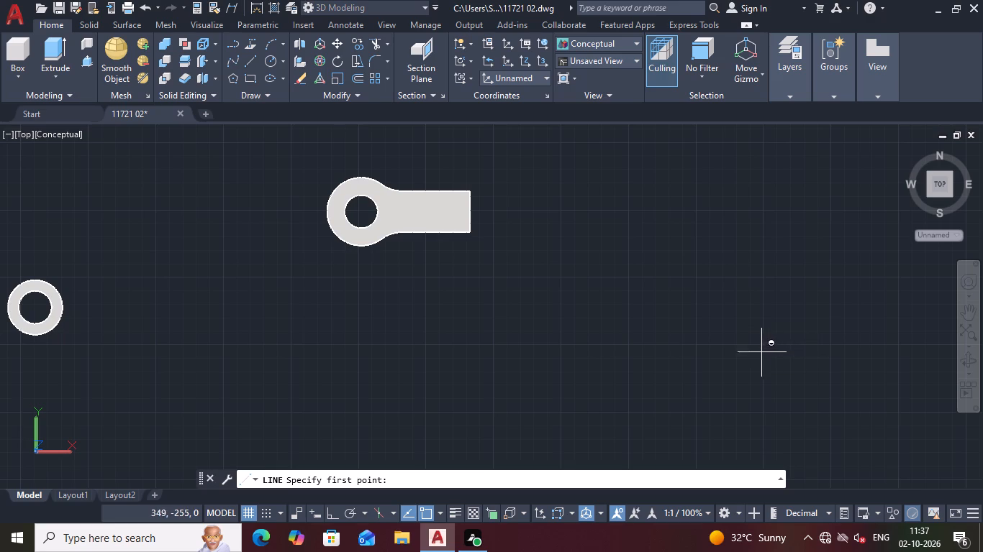
left_click(710, 334)
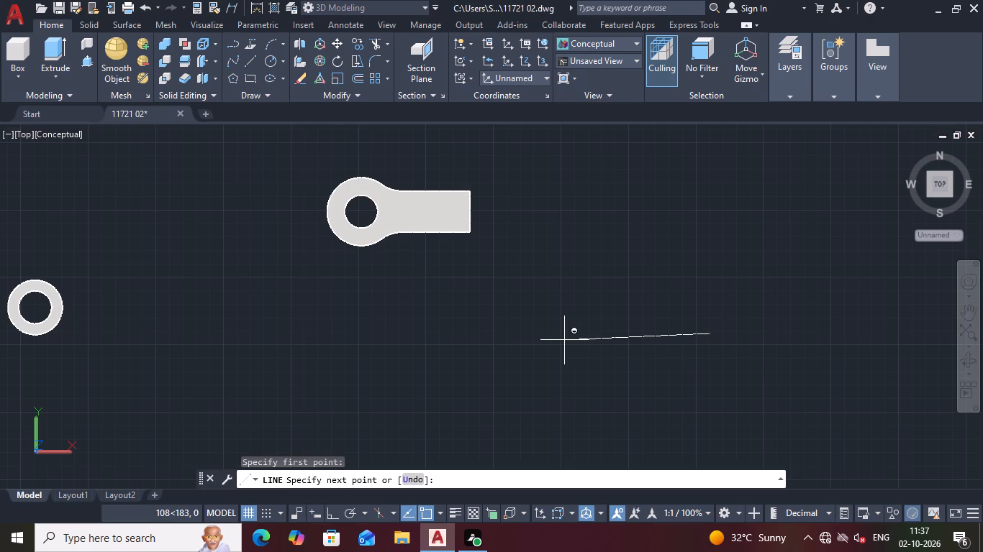
key("F8")
type("30")
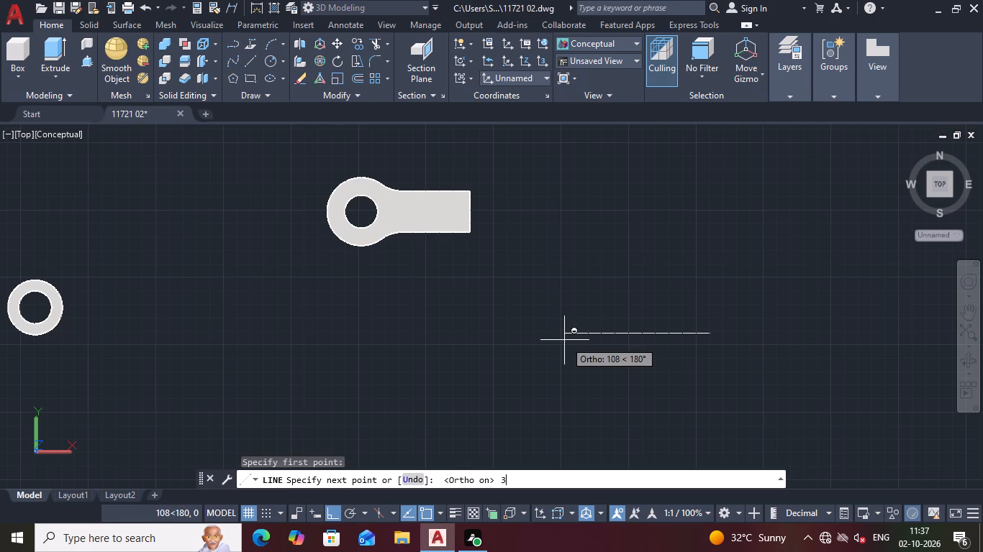
key("Return")
key("space")
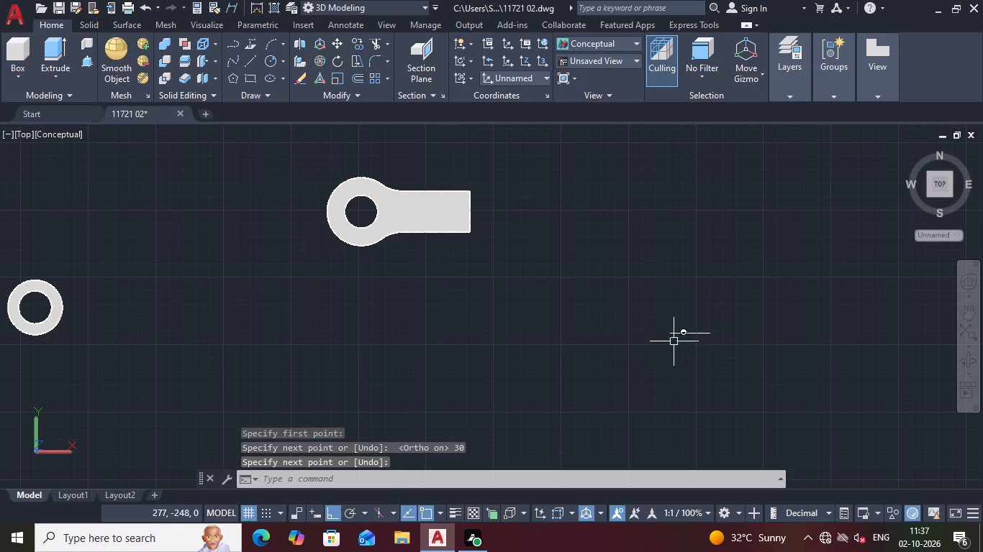
Draw a 20-unit horizontal line running west from a point tracked 15 units north of the first line's east end.
scroll(724, 327, "up", 2)
key("space")
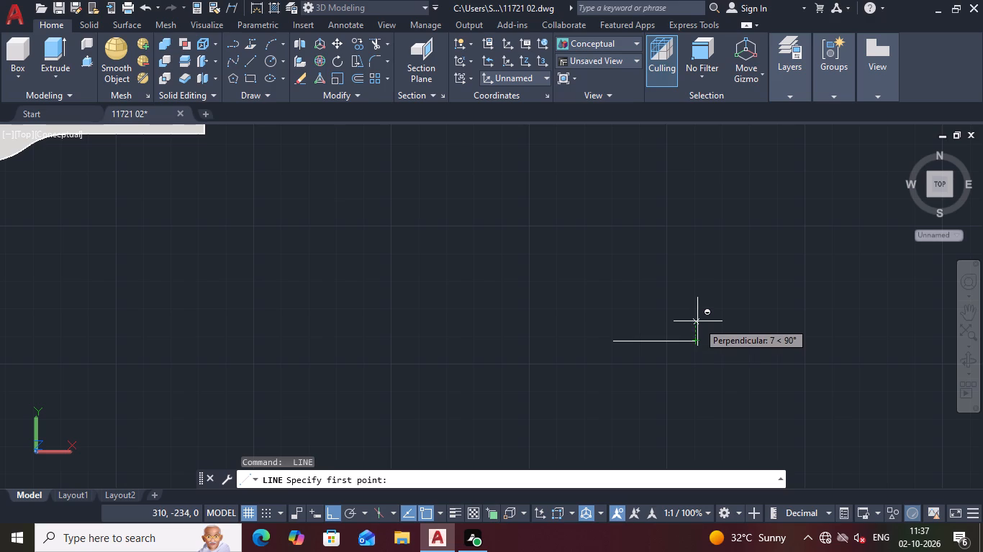
type("TK")
key("Return")
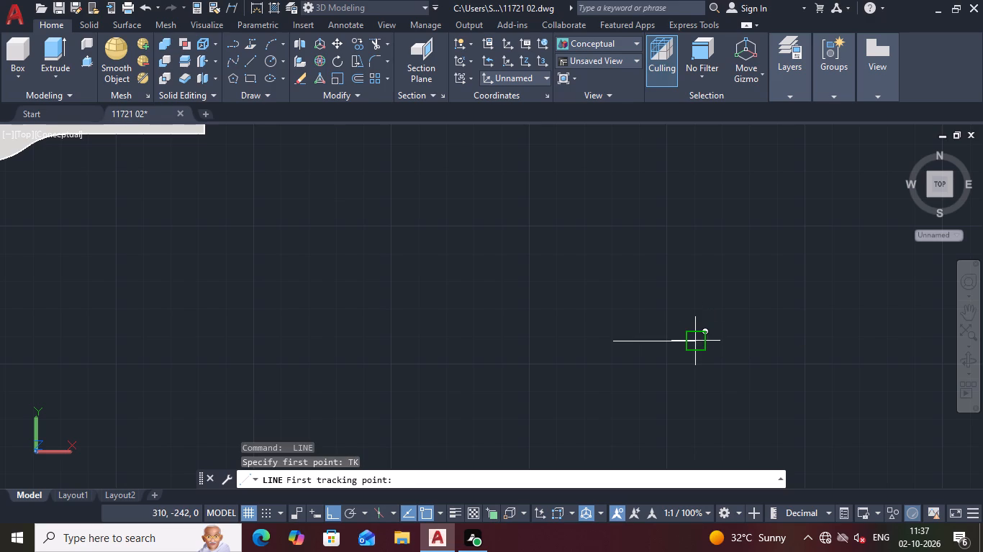
left_click(697, 338)
type("15")
key("Return")
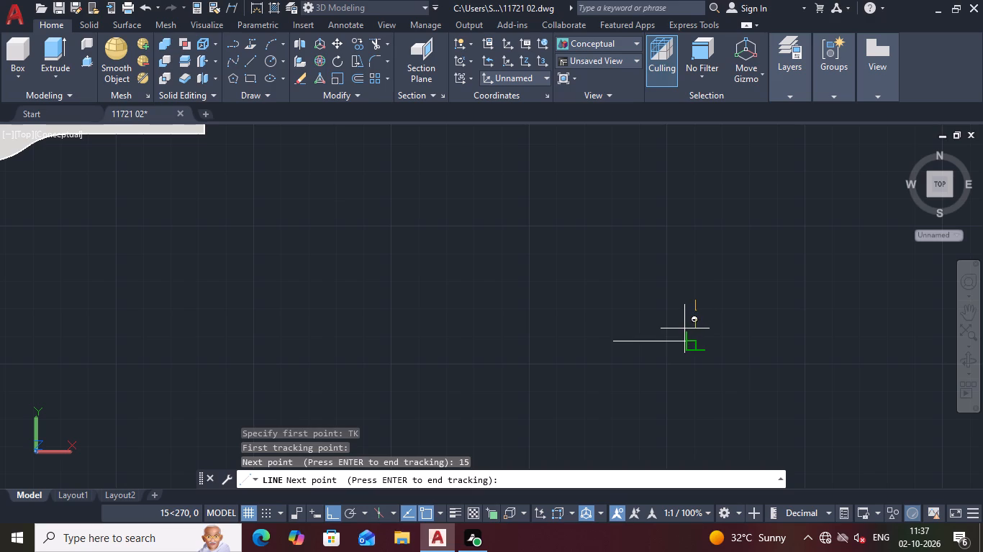
key("Return")
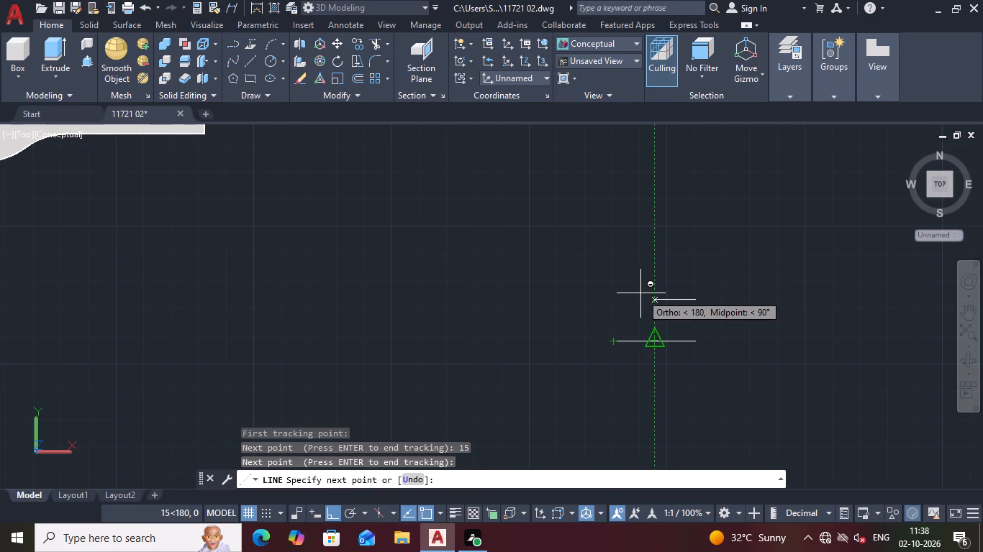
type("20")
key("Return")
key("space")
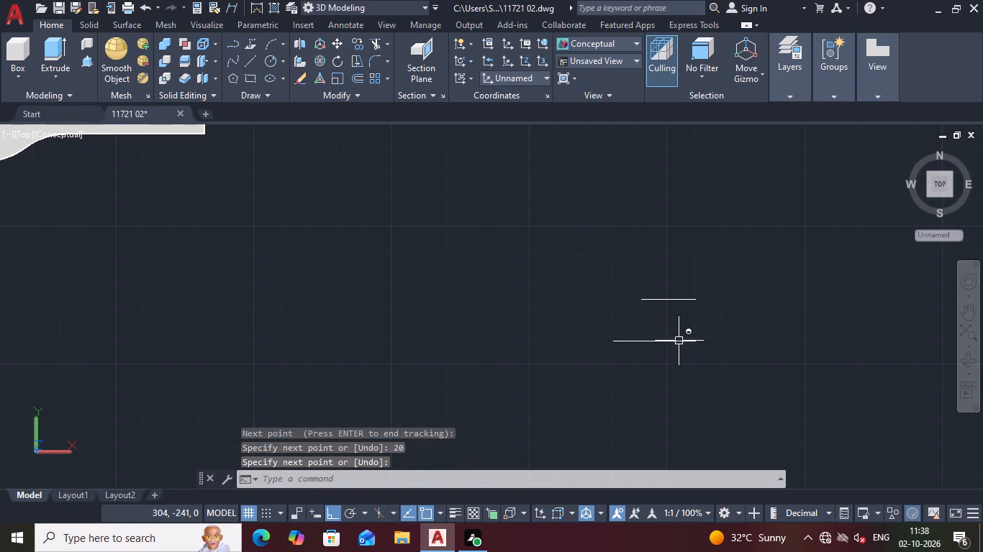
Join the two lines' west ends with a Start, End, Direction arc bulging outward, its start tangent nearly vertical from the longer line.
scroll(679, 342, "up", 1)
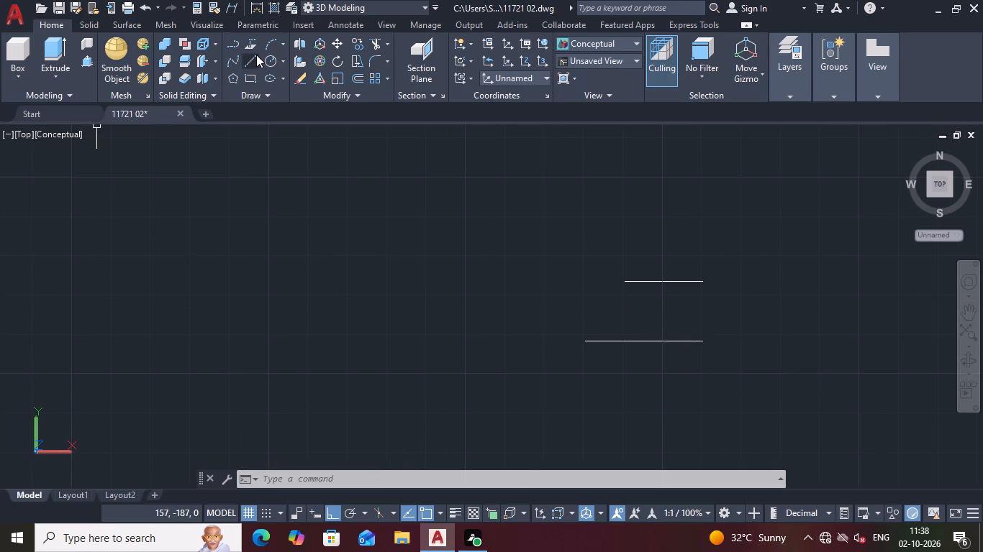
left_click(283, 41)
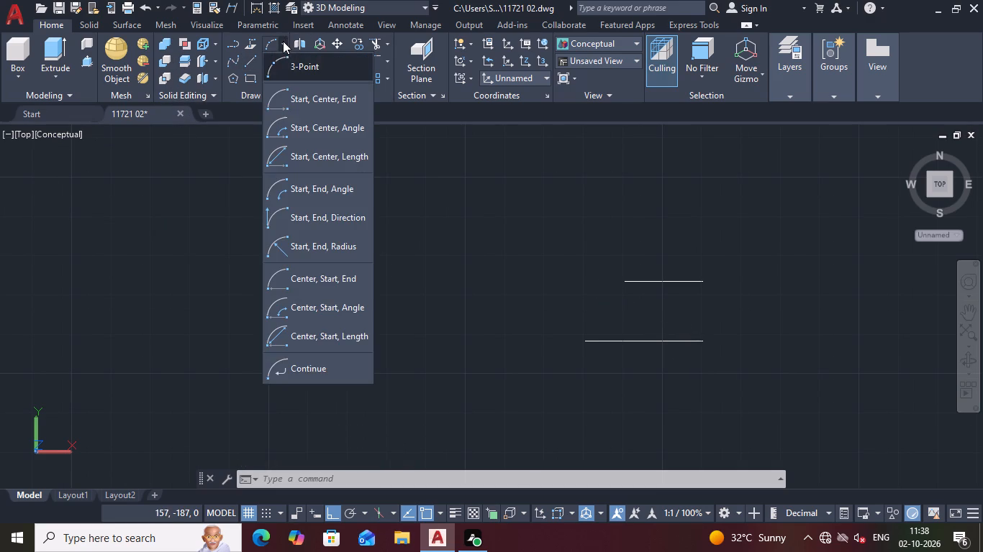
left_click(317, 213)
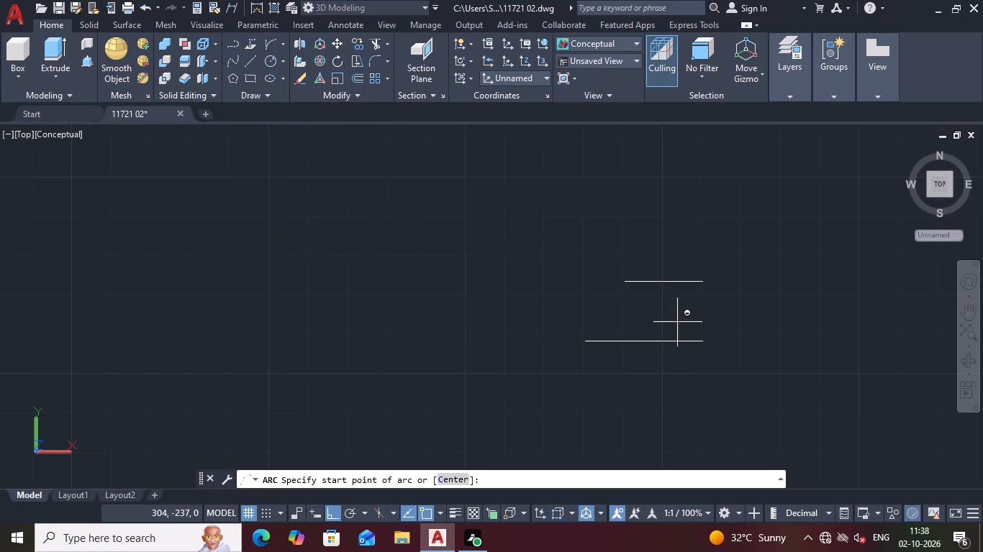
left_click(589, 340)
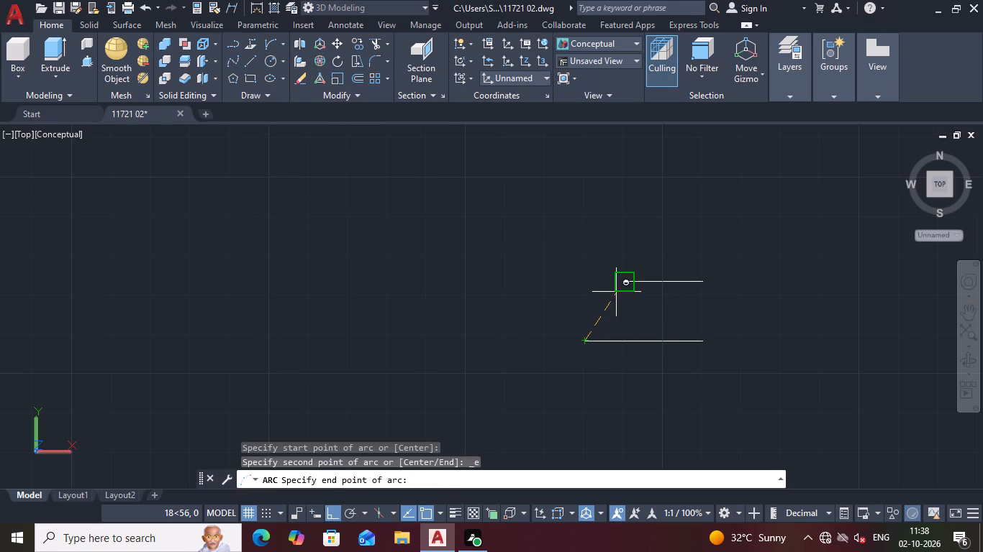
left_click(619, 285)
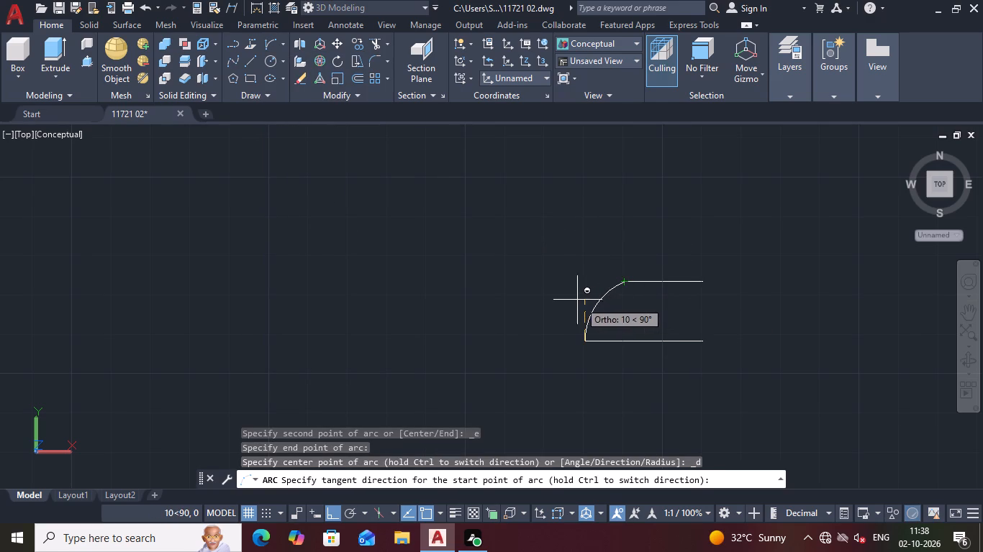
key("F8")
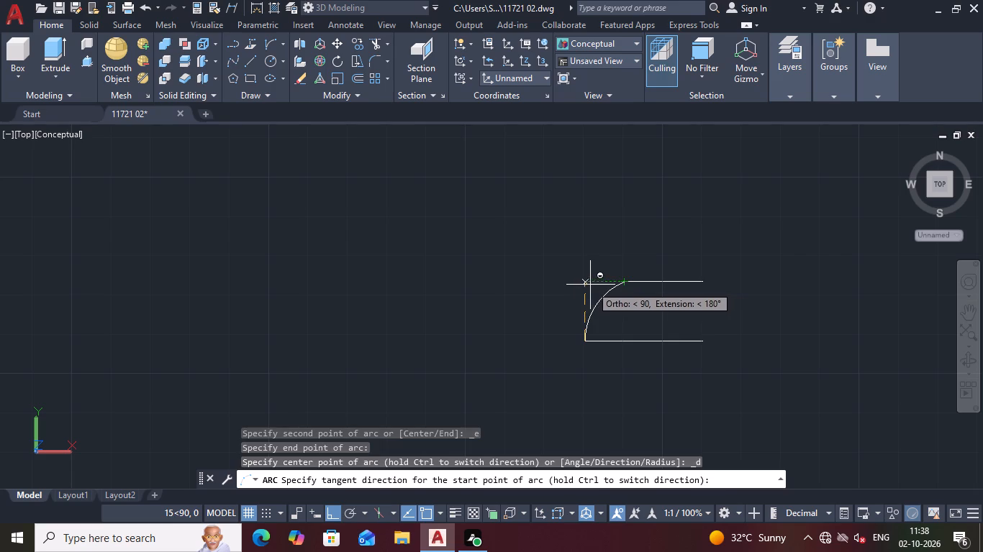
scroll(589, 277, "up", 3)
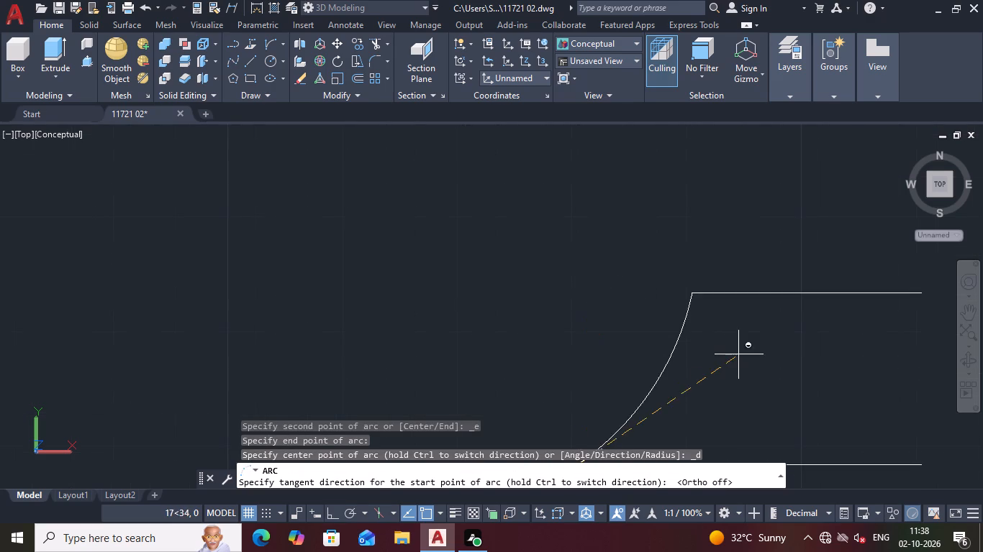
middle_click_drag(735, 355, 622, 282)
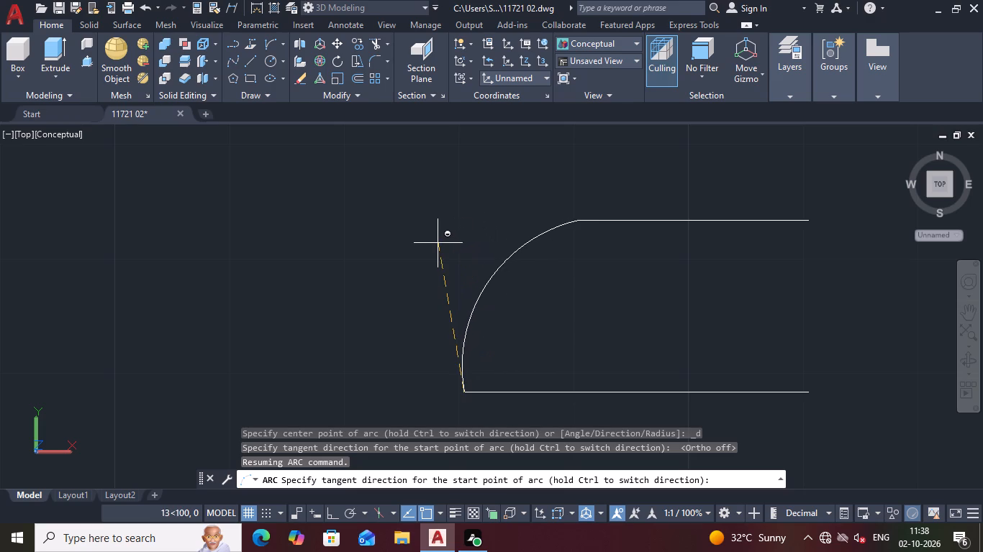
left_click(458, 236)
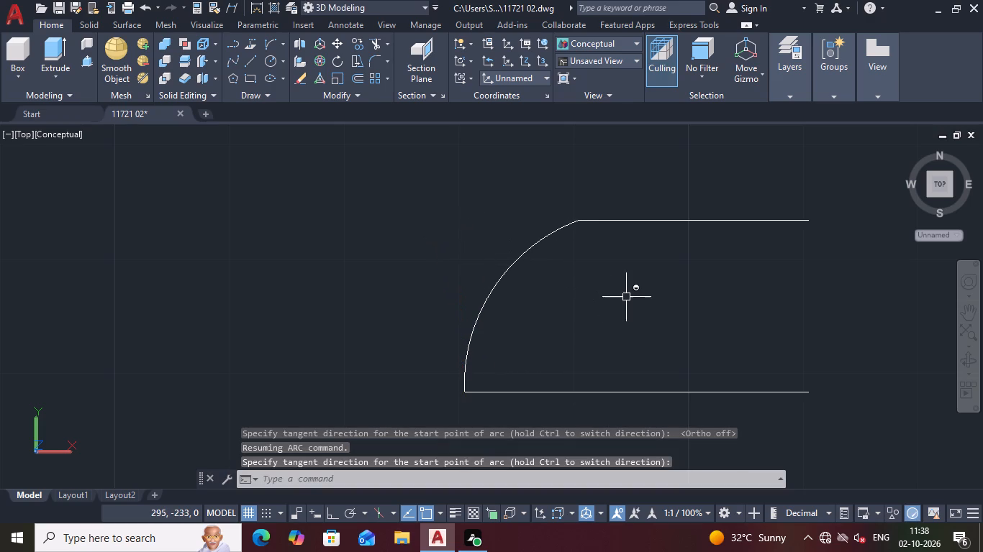
Close the profile with a vertical line between the east ends of the two horizontal lines.
scroll(628, 298, "down", 2)
middle_click_drag(634, 298, 557, 277)
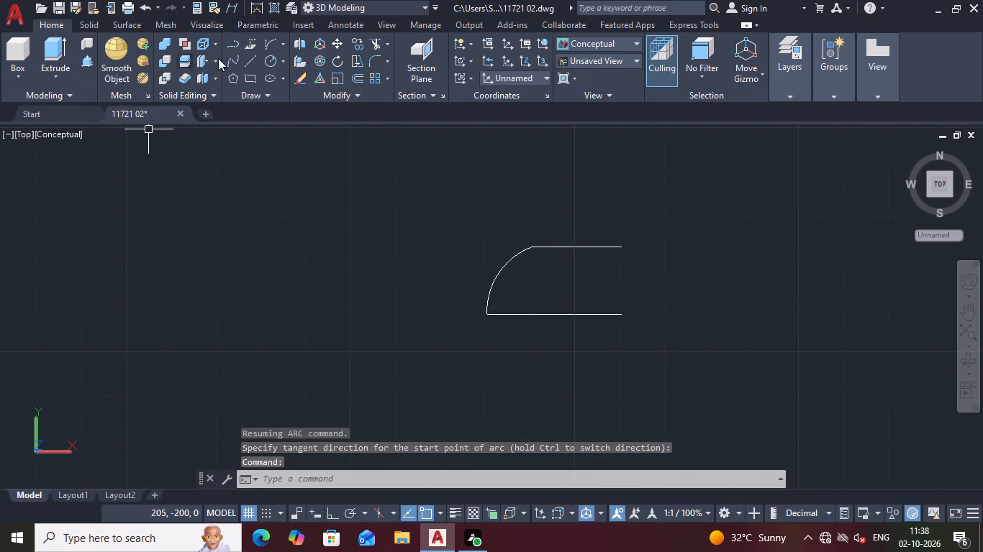
left_click(253, 60)
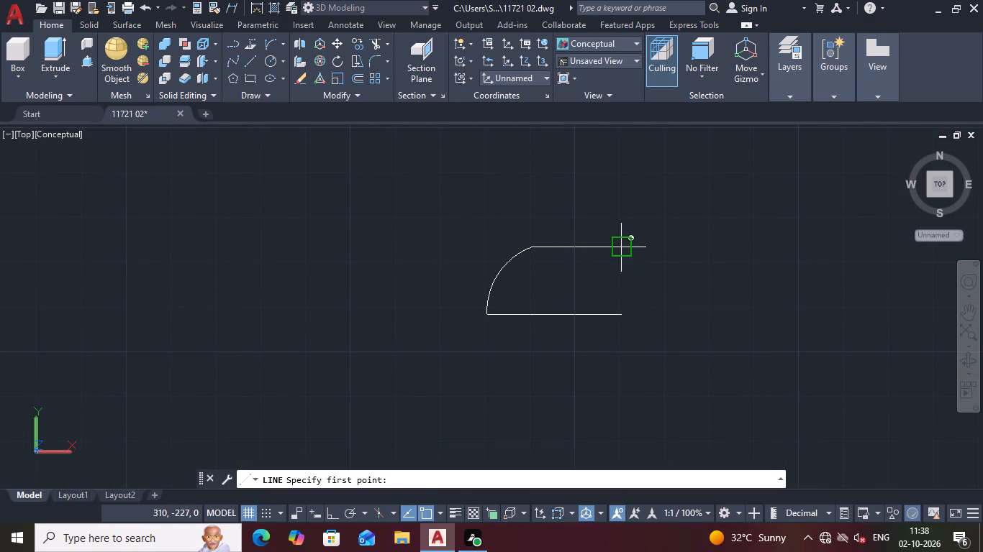
left_click(619, 253)
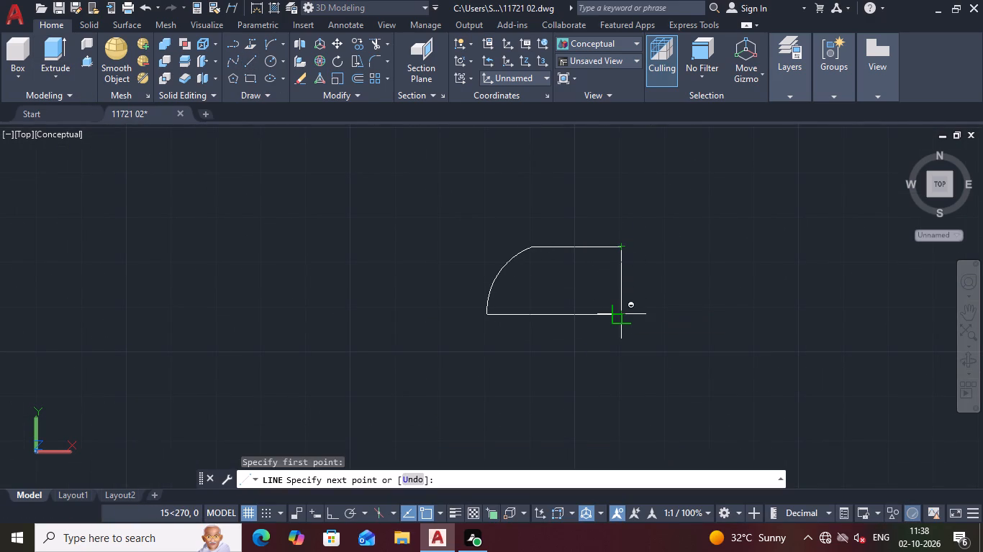
left_click(612, 315)
key("space")
scroll(645, 299, "down", 1)
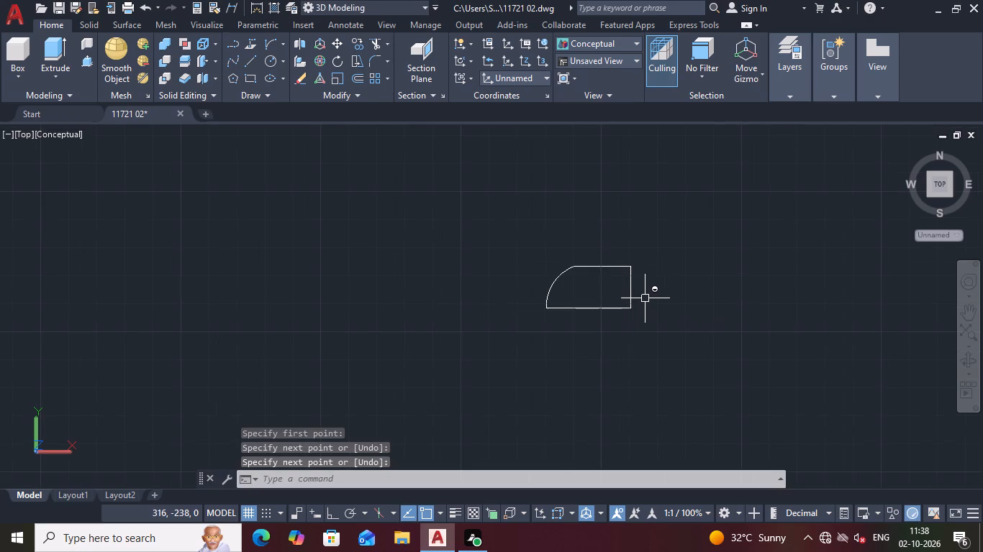
Join the three lines and the arc of the new profile into a single polyline.
middle_click_drag(645, 299, 666, 314)
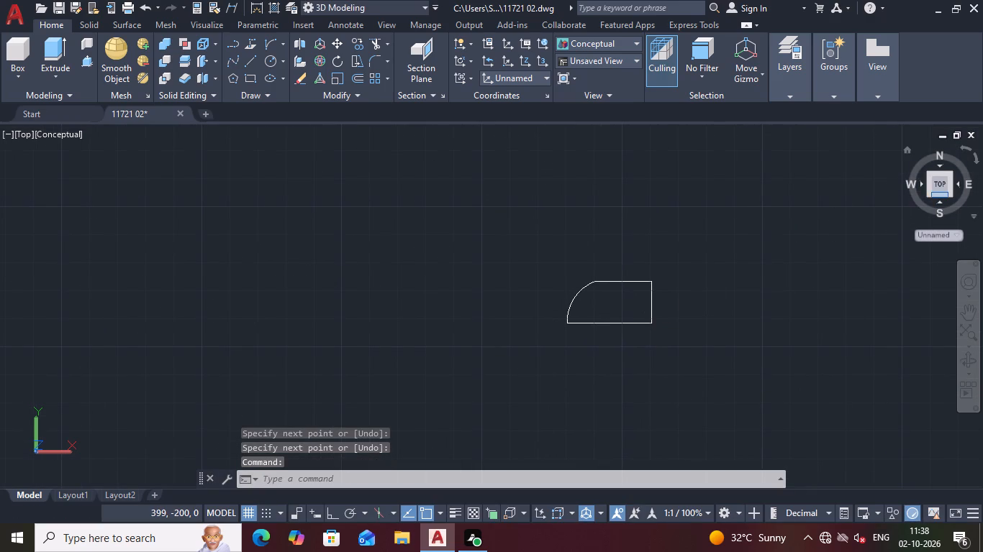
left_click_drag(720, 358, 713, 359)
left_click(504, 232)
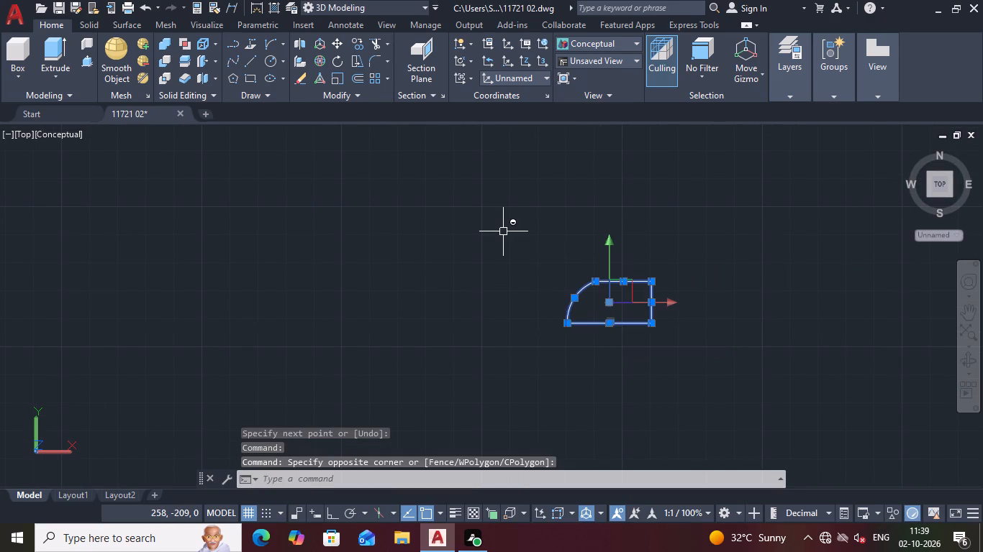
key("j")
key("Return")
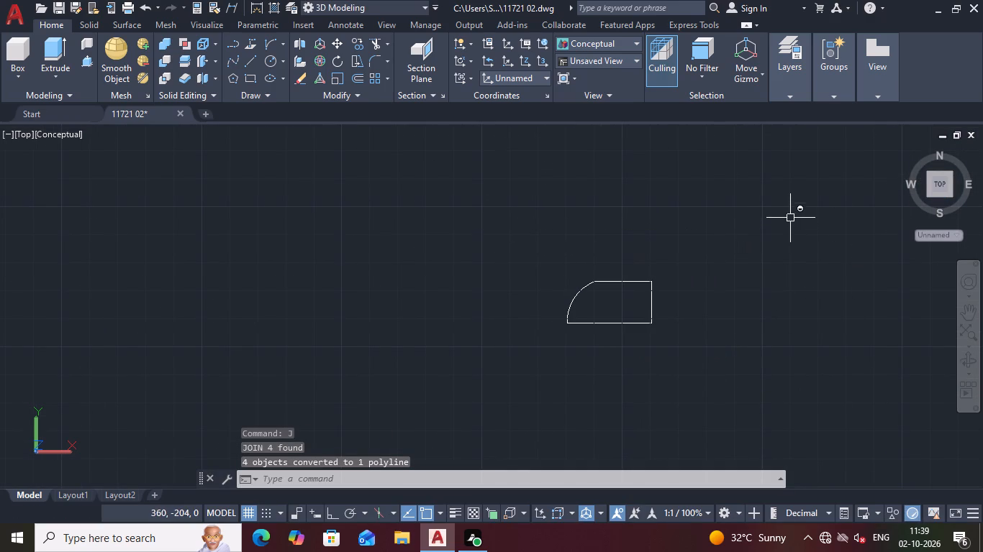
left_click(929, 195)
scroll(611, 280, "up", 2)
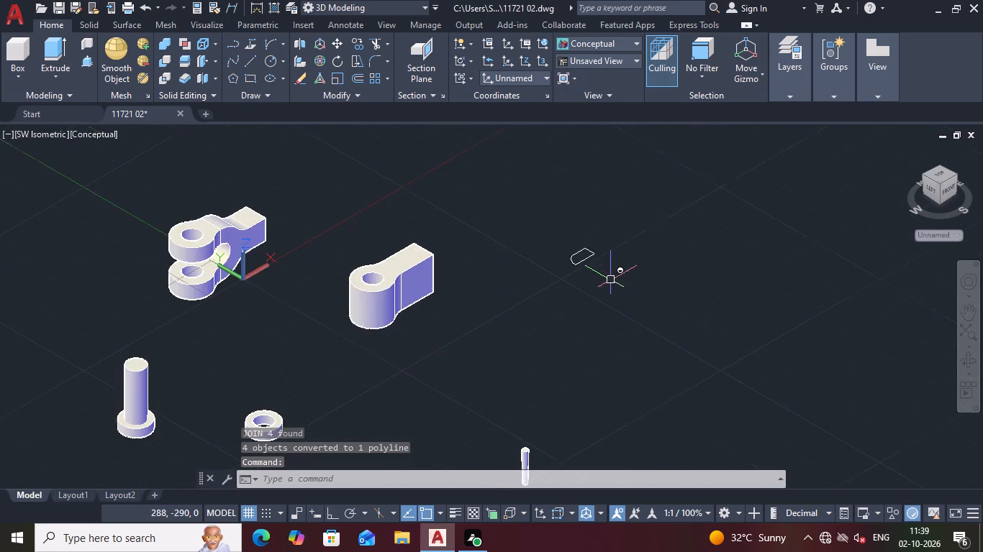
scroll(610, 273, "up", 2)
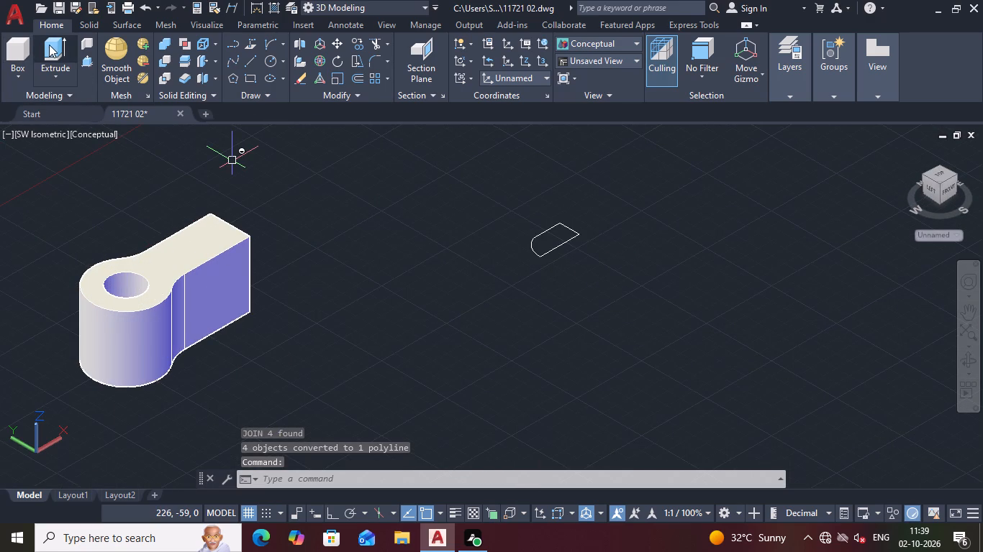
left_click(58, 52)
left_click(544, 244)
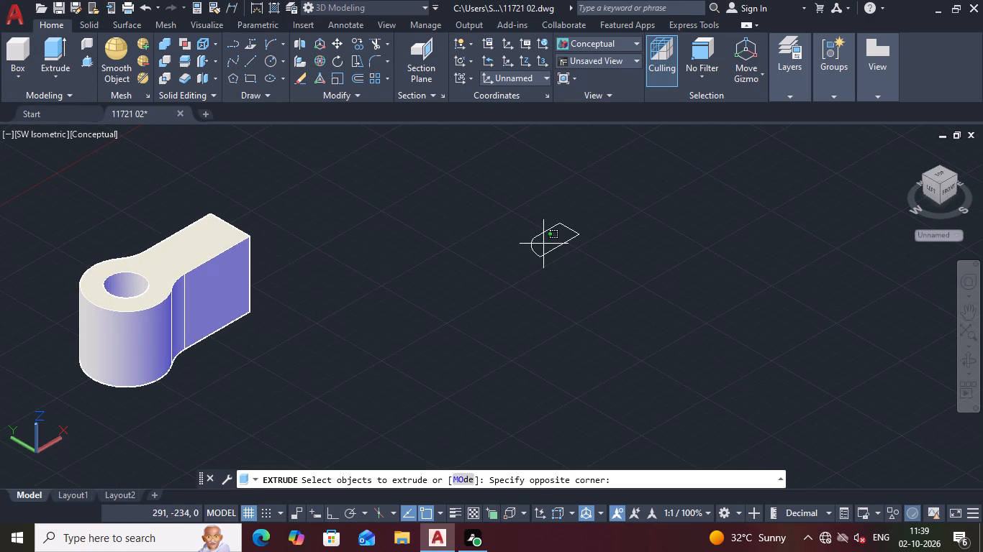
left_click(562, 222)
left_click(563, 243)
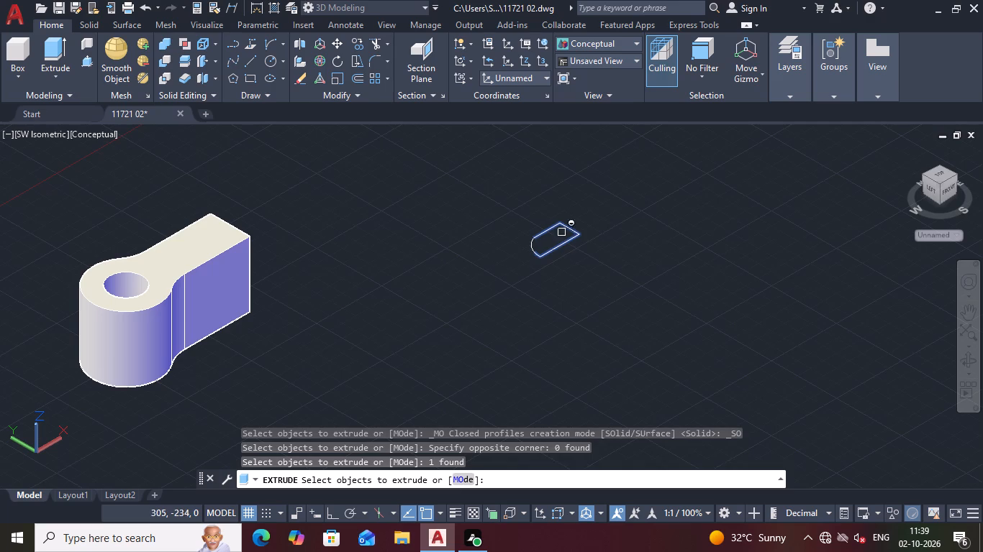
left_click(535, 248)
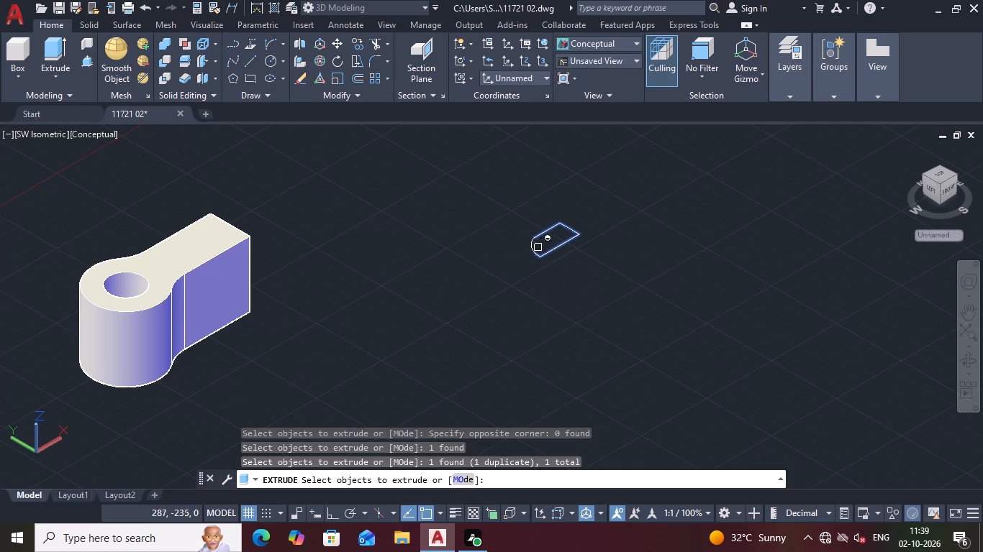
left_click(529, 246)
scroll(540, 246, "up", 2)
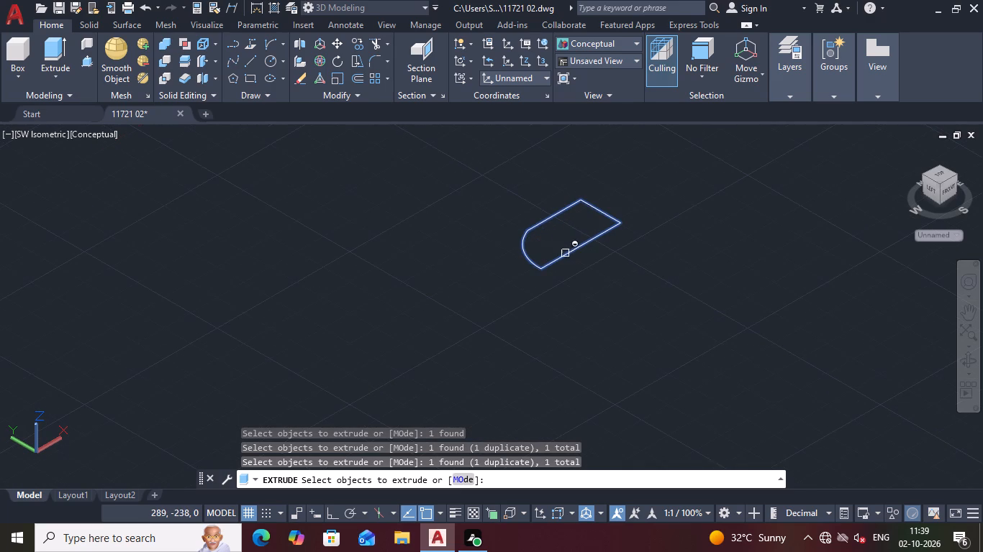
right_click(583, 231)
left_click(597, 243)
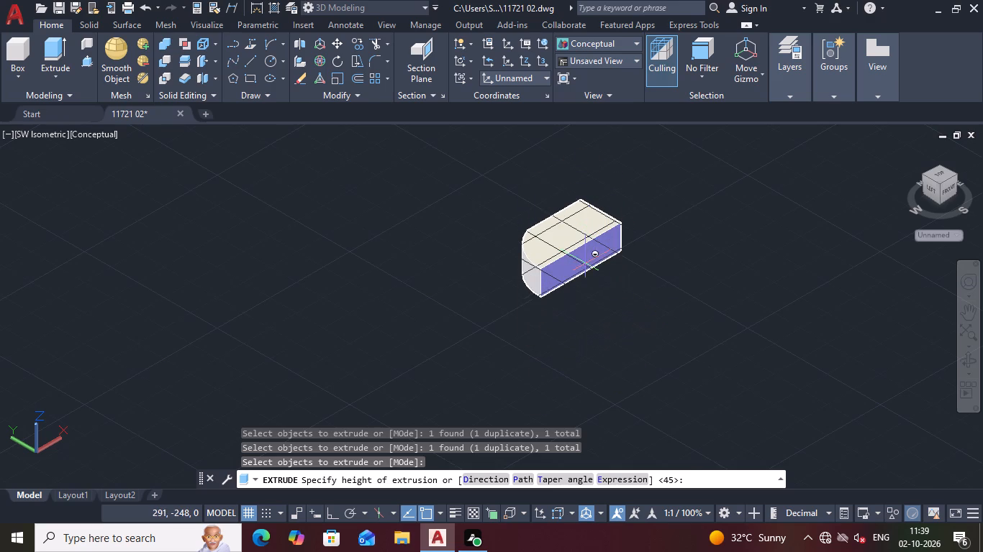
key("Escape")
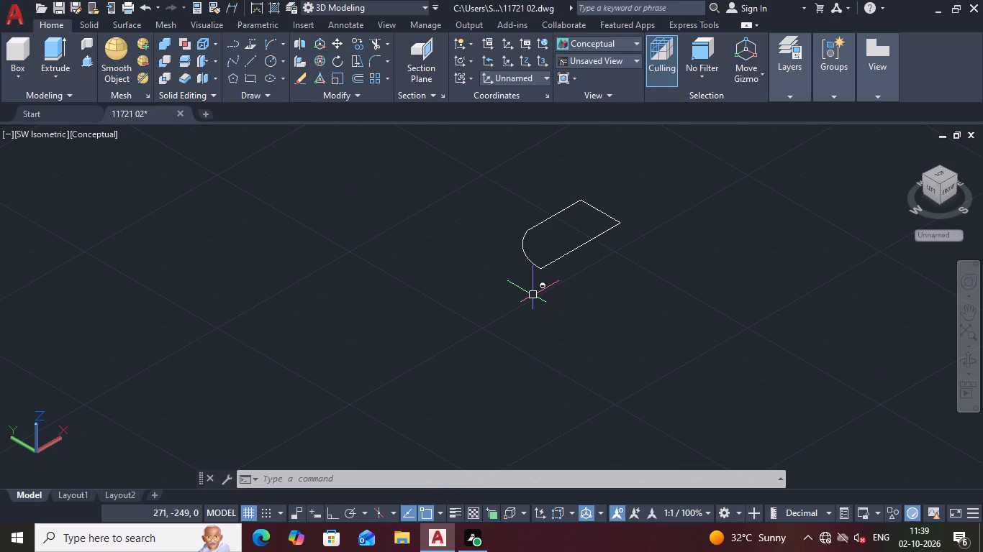
In the top view, trim away the vertical line closing the profile's east end.
scroll(771, 27, "up", 1)
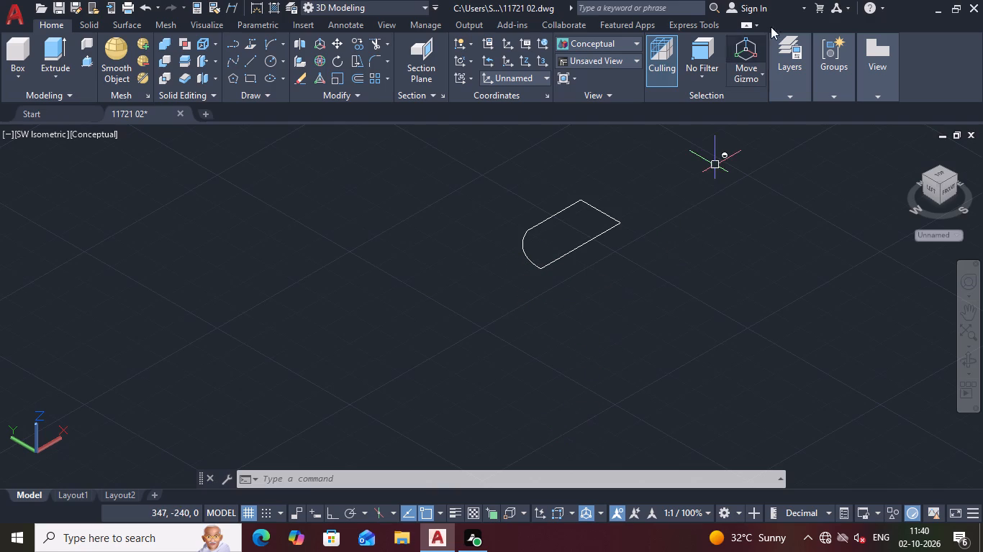
scroll(750, 77, "down", 1)
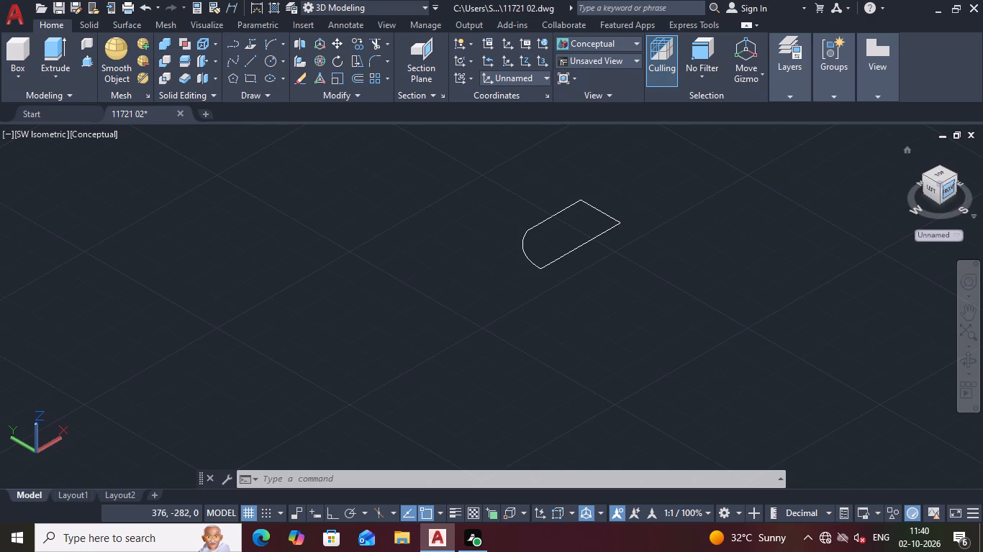
left_click(950, 190)
left_click(941, 162)
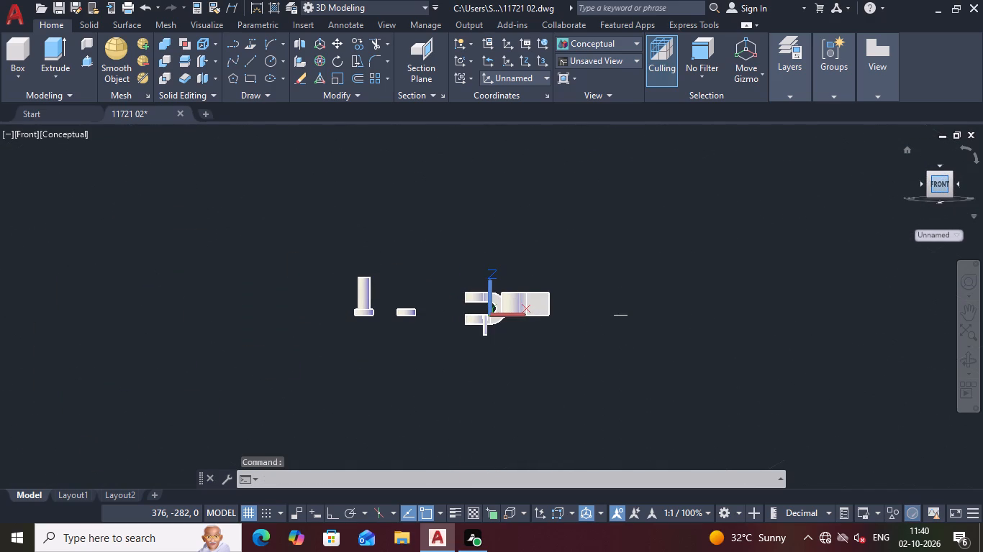
left_click(942, 161)
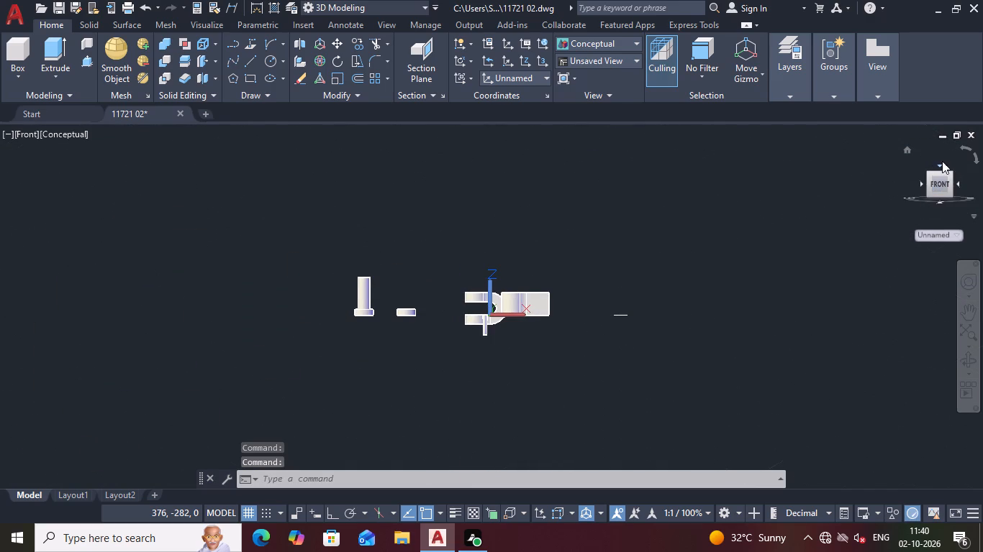
scroll(669, 308, "up", 3)
scroll(543, 385, "up", 2)
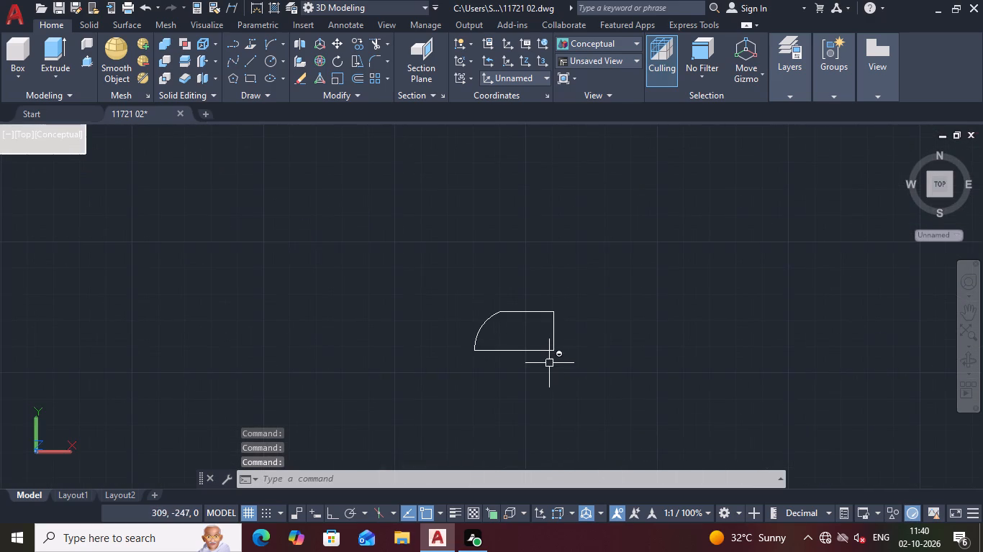
scroll(549, 369, "up", 1)
middle_click_drag(572, 374, 617, 384)
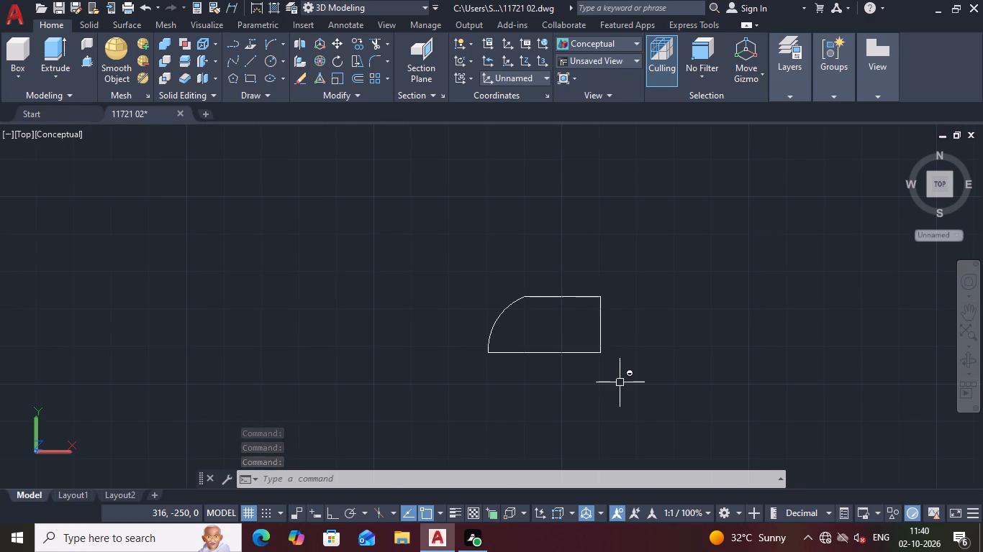
scroll(617, 343, "up", 2)
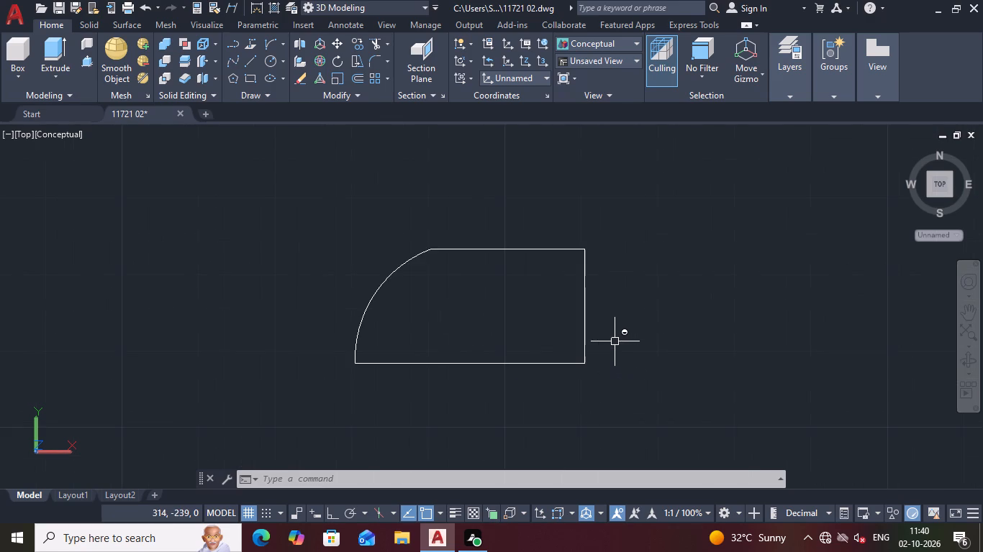
middle_click_drag(625, 334, 669, 312)
left_click(655, 284)
left_click(599, 270)
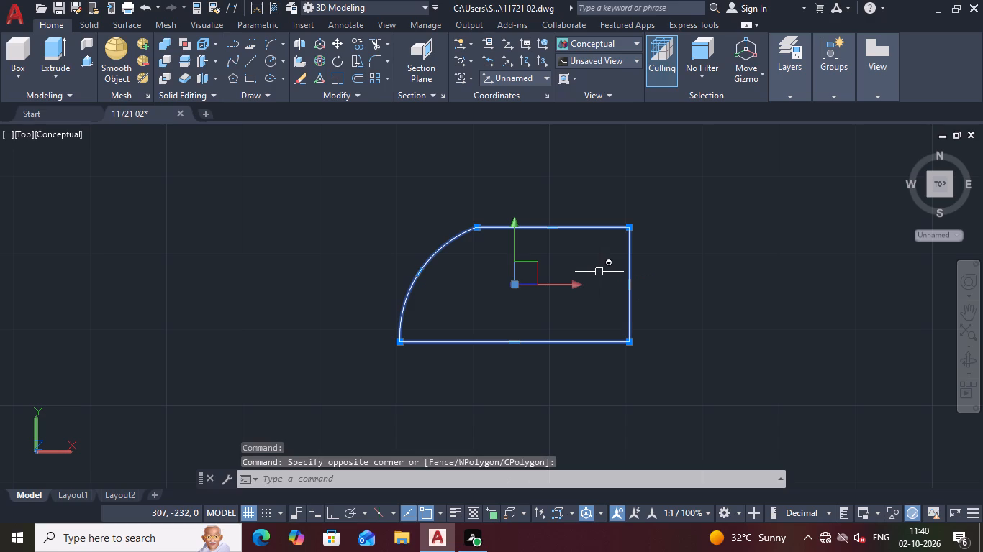
key("Escape")
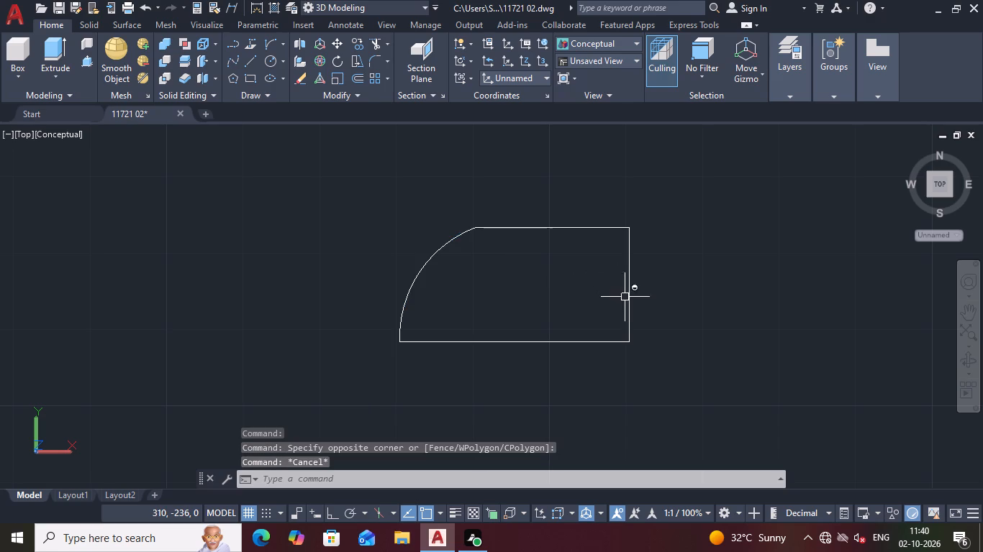
left_click(372, 39)
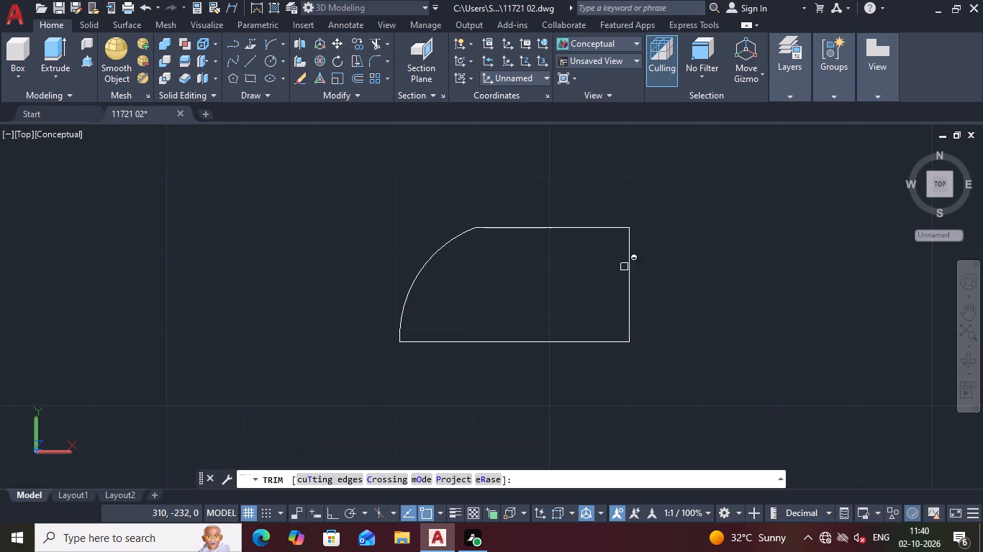
left_click(628, 274)
key("Escape")
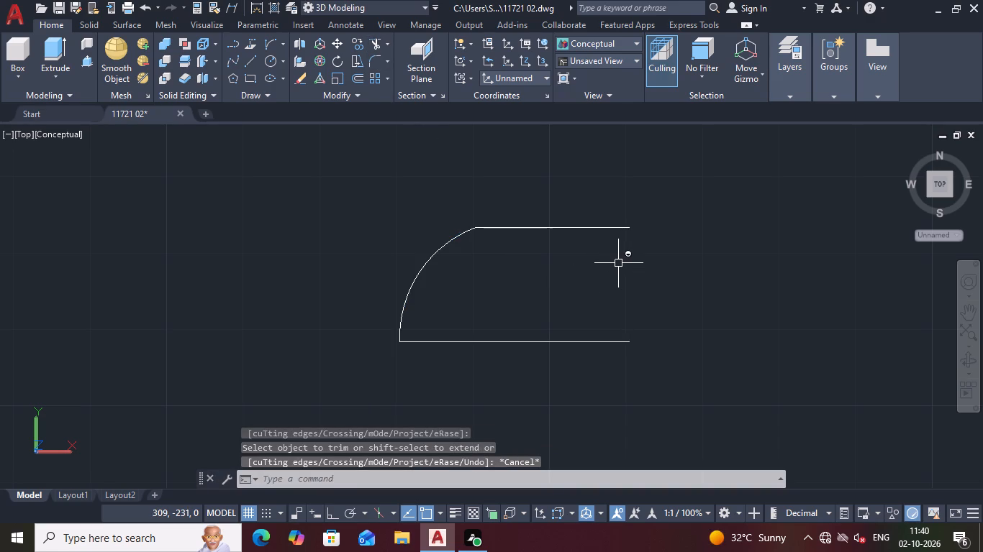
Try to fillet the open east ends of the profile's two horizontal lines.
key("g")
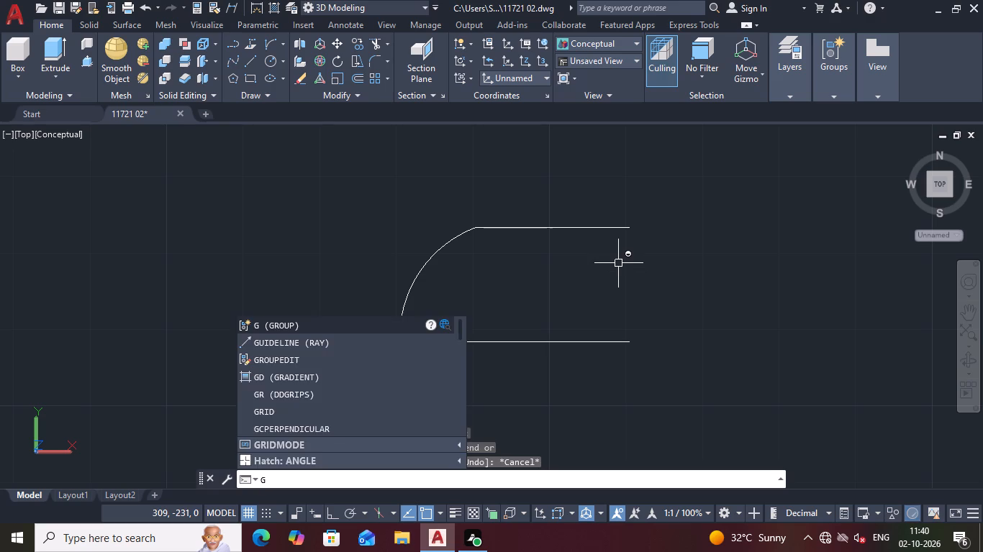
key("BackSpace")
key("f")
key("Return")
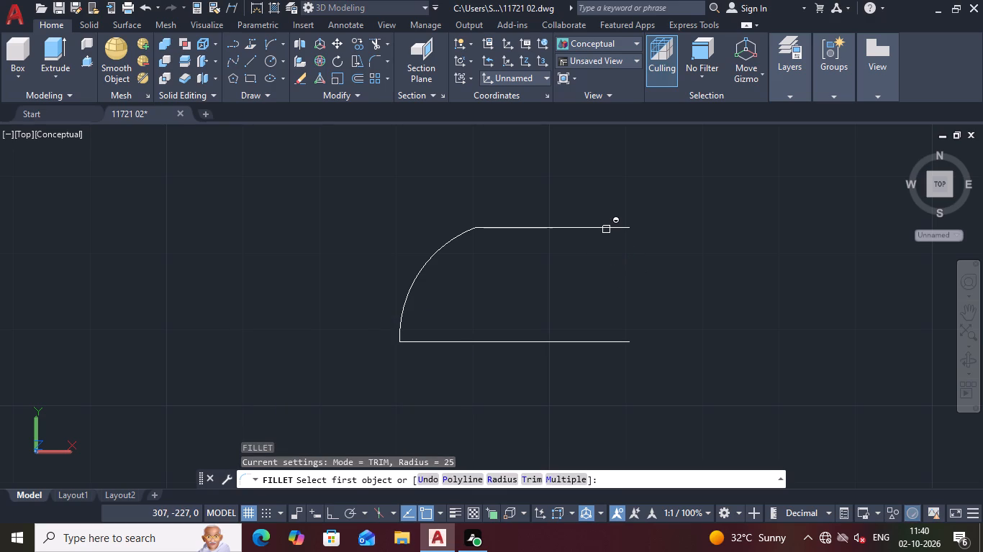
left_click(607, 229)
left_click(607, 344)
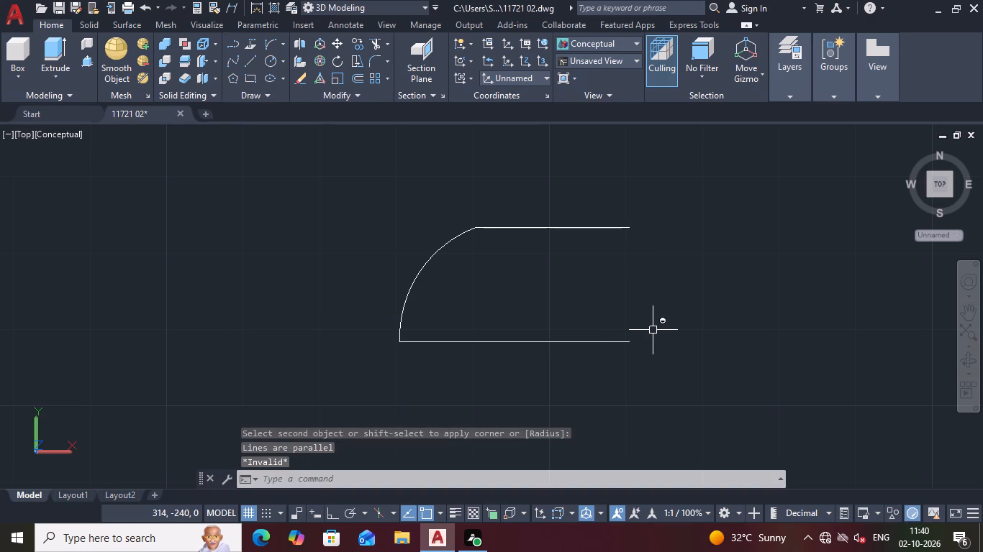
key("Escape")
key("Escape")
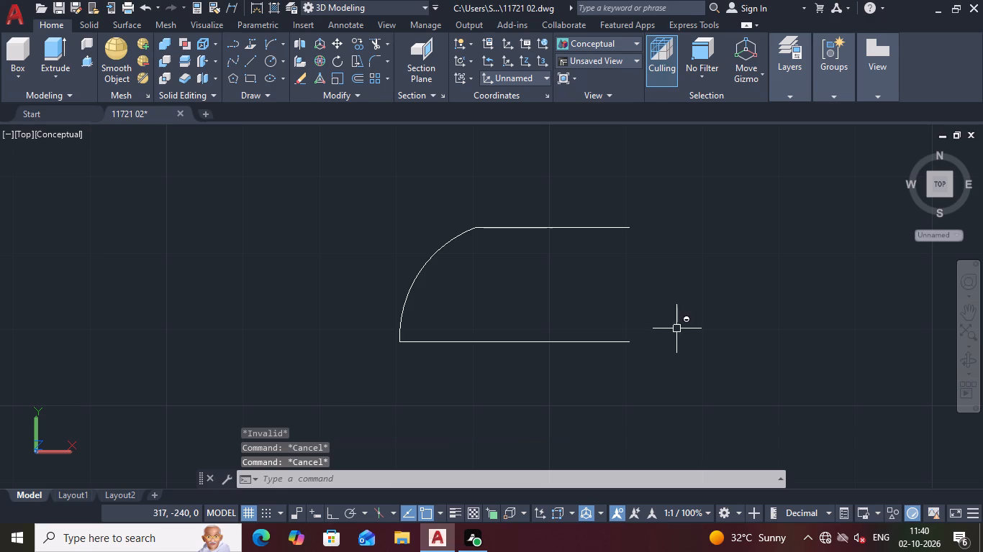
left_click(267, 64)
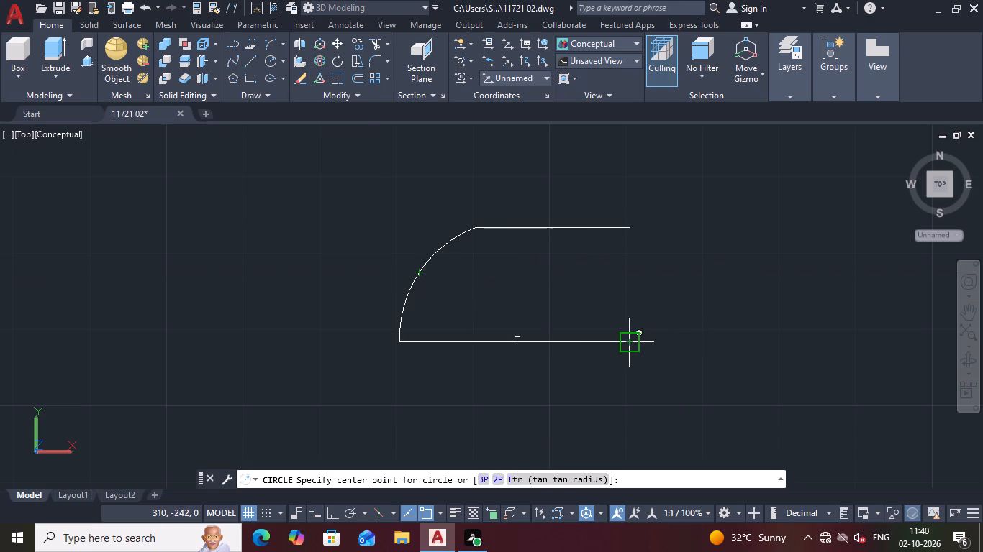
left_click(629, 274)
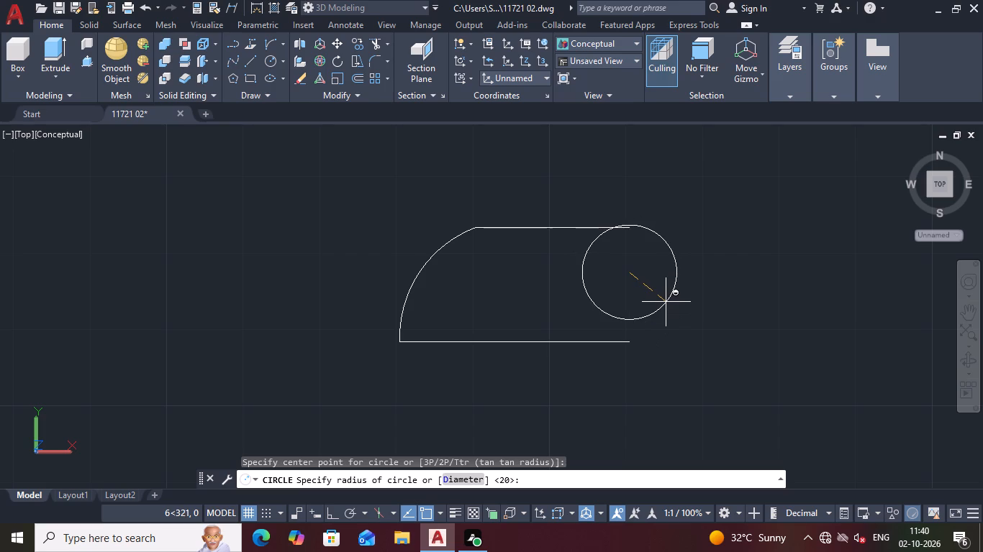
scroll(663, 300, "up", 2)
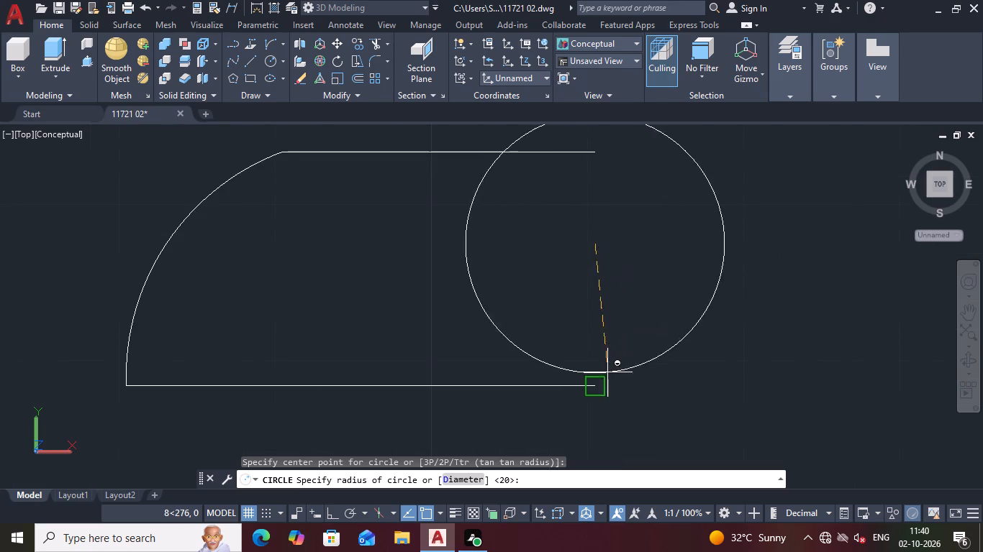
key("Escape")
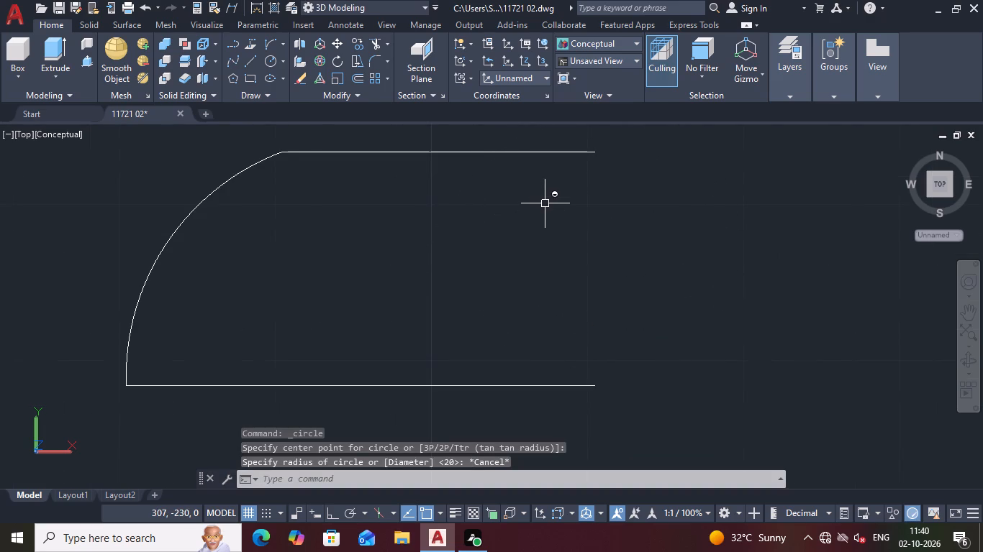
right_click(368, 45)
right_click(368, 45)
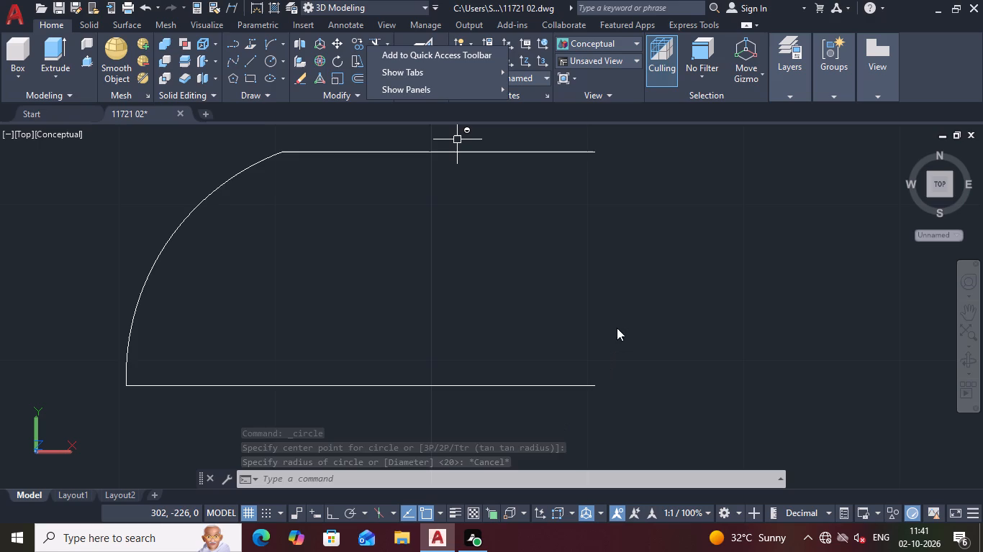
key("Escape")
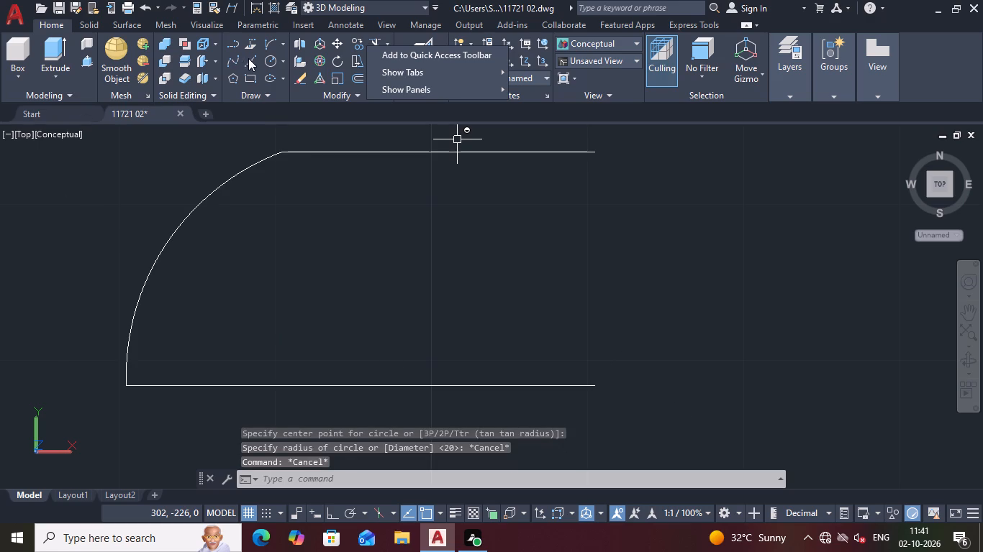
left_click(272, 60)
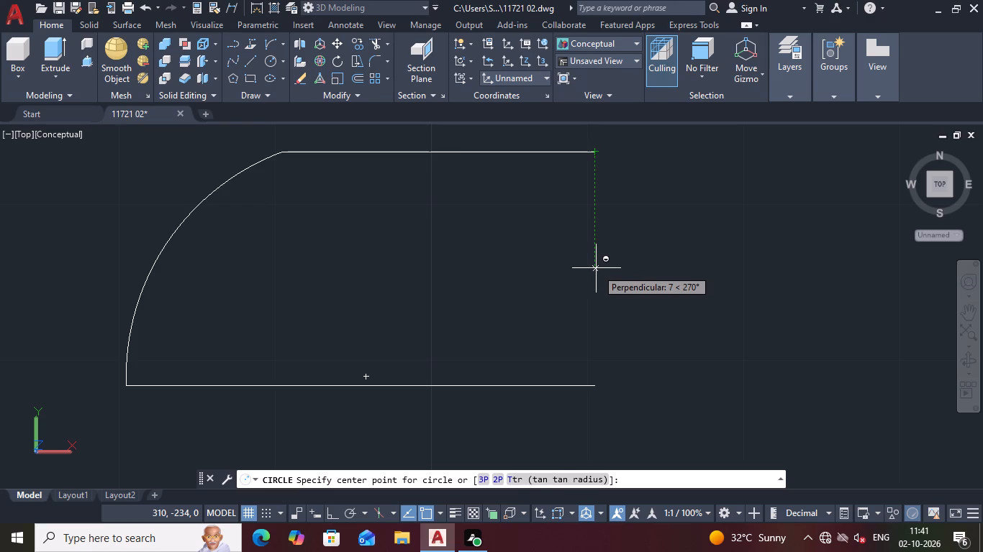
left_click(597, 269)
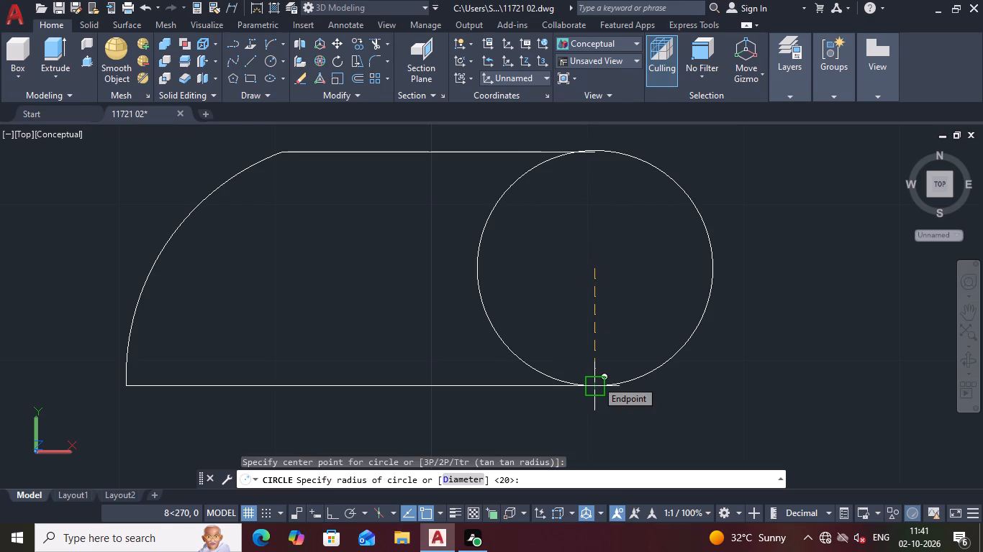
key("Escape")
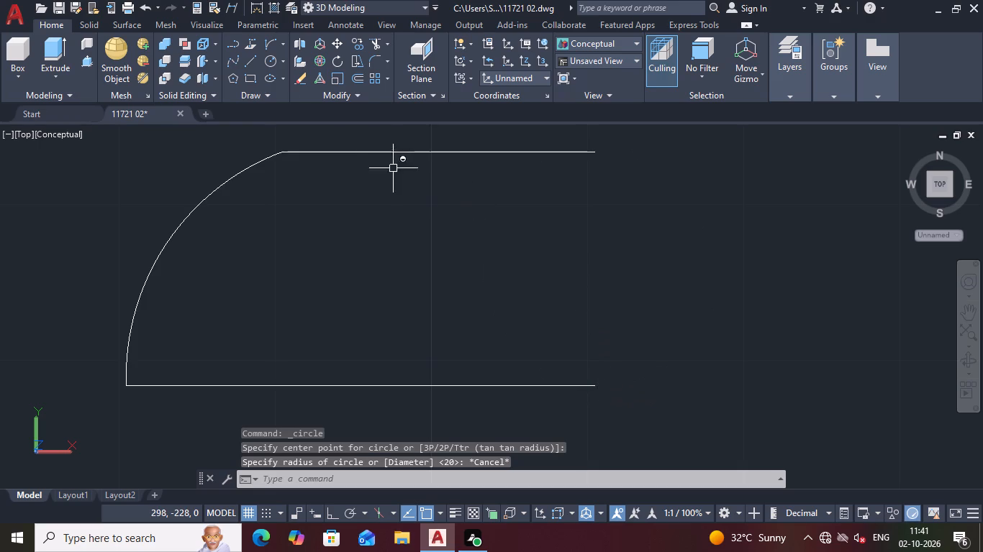
With Ortho on, draw a 7.5-unit vertical construction line north from the longer horizontal line's east end.
double_click(249, 55)
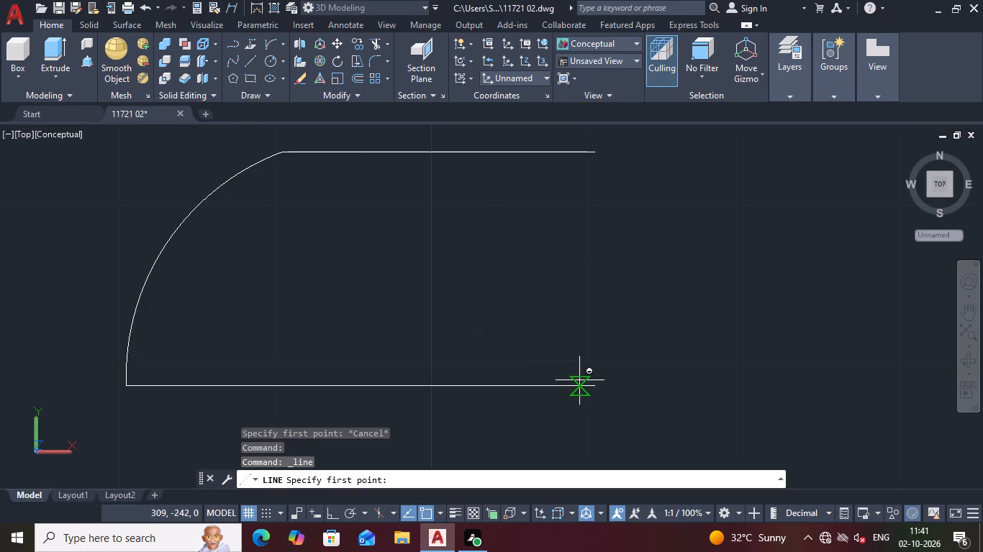
left_click(590, 386)
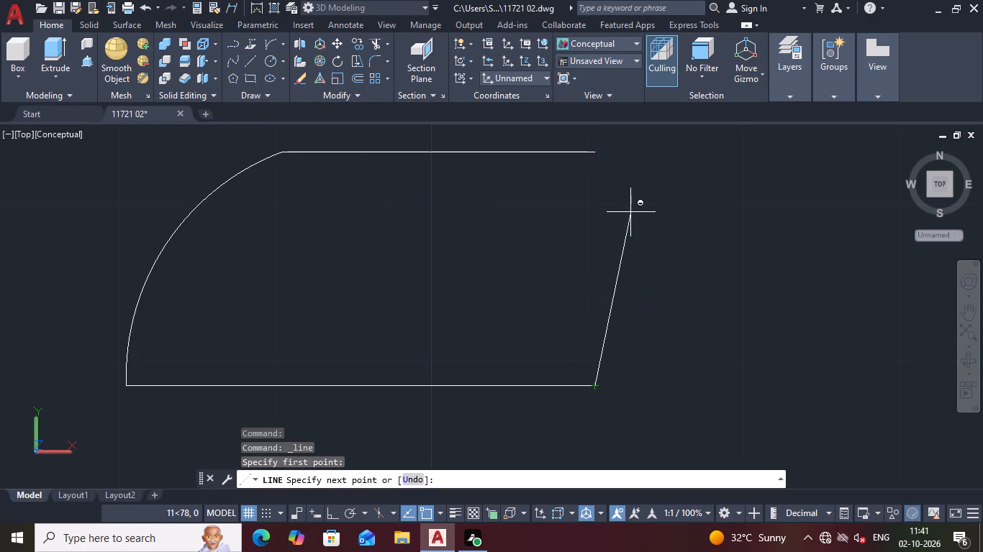
key("F8")
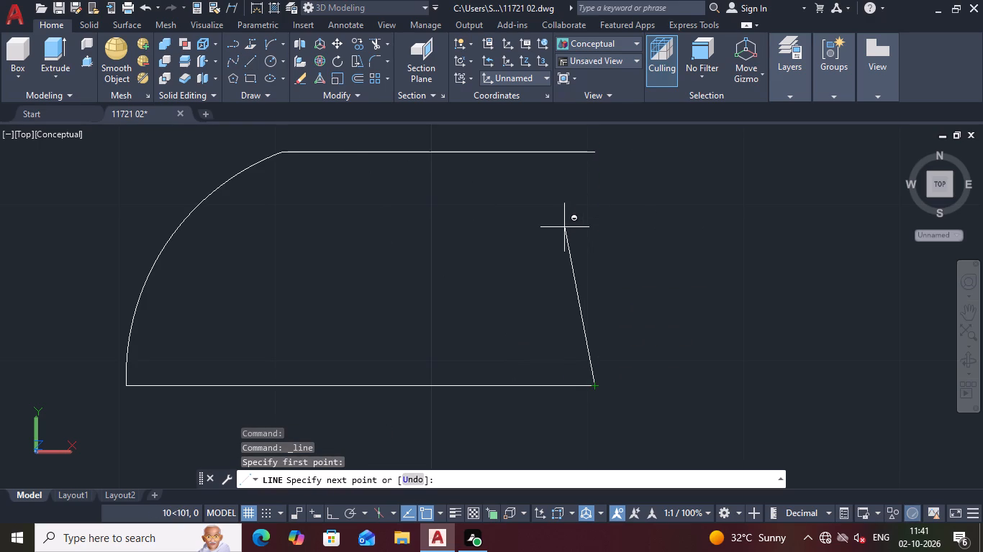
type("7.5")
key("Return")
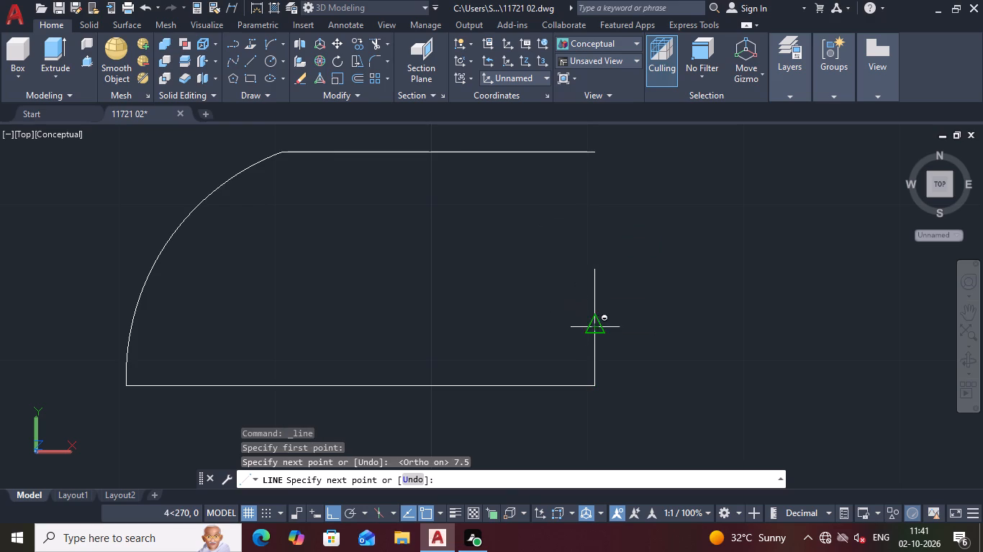
key("space")
Draw a circle centred on the construction line's north end, with its radius reaching the shorter horizontal line's east end.
left_click(269, 59)
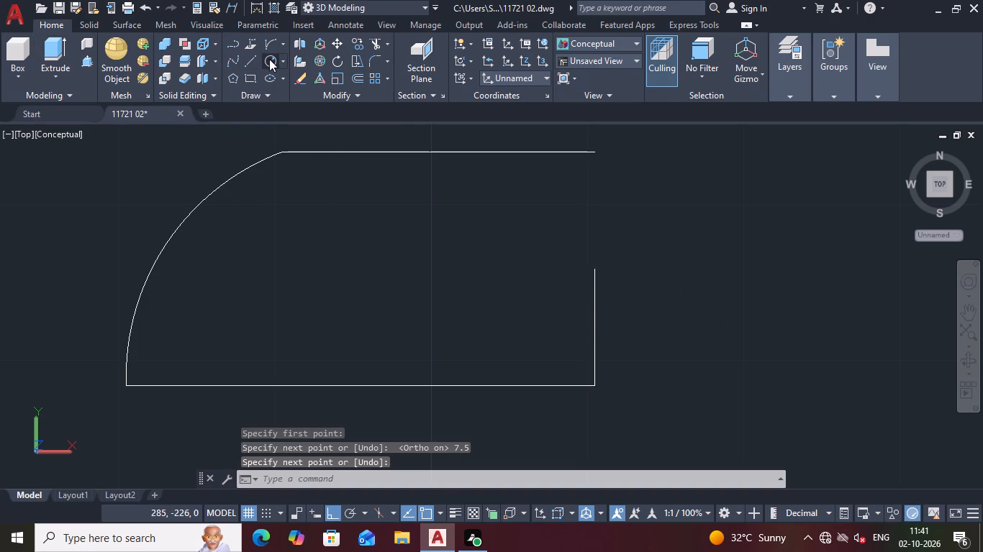
left_click(594, 270)
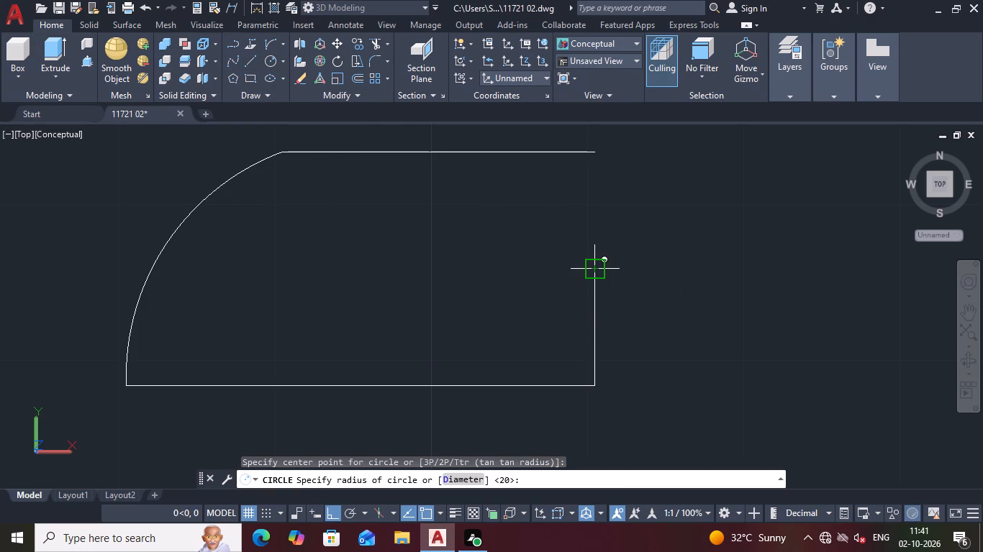
left_click(597, 154)
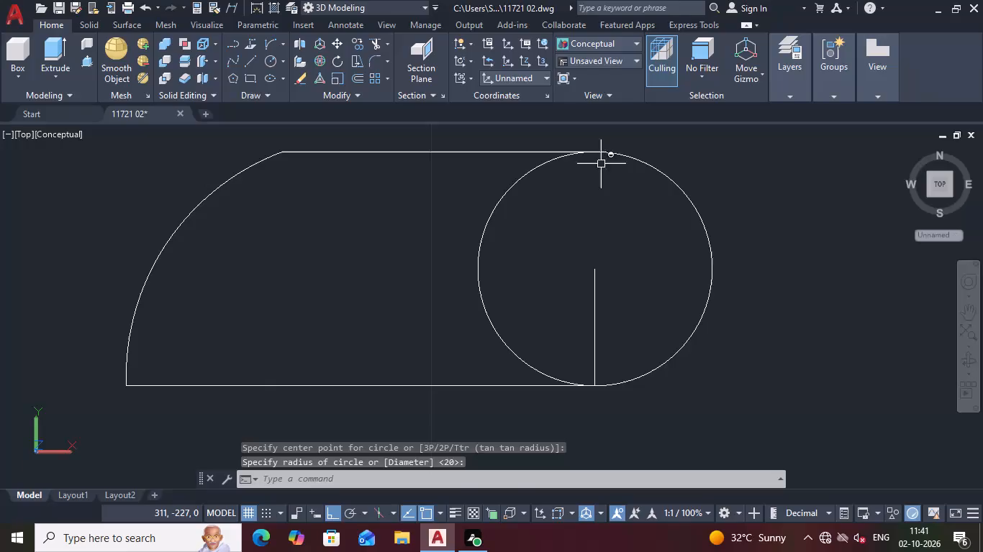
Erase the vertical construction line inside the circle.
left_click(648, 328)
double_click(592, 285)
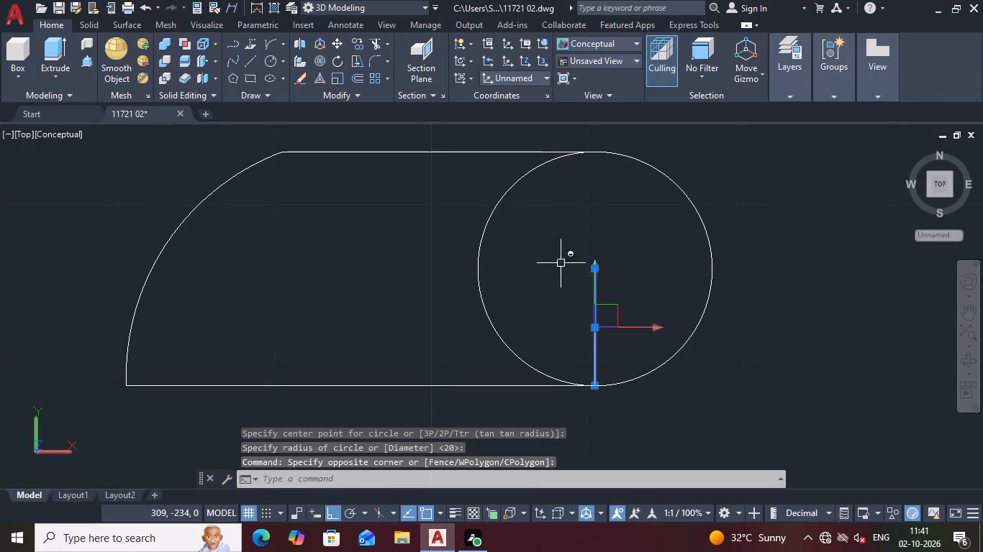
right_click(572, 213)
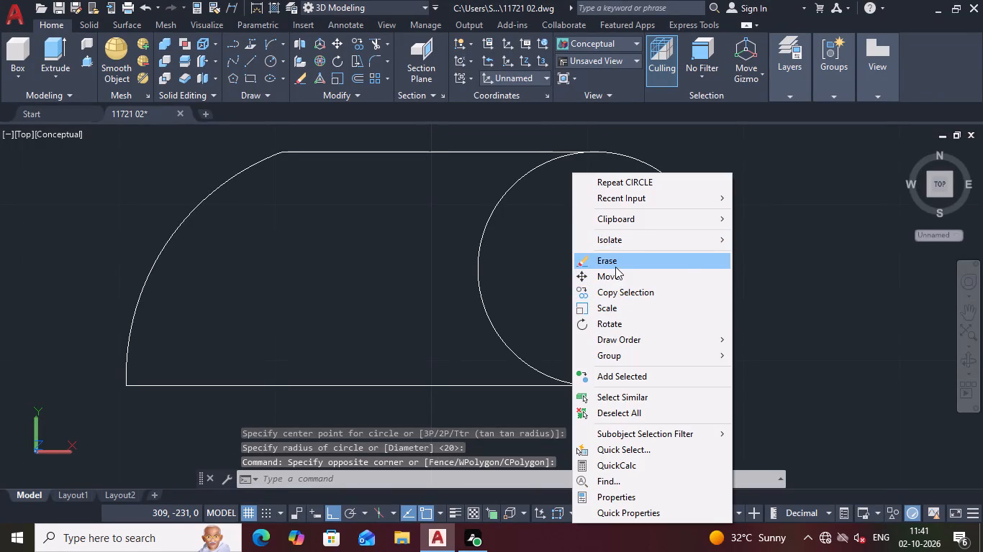
left_click(615, 267)
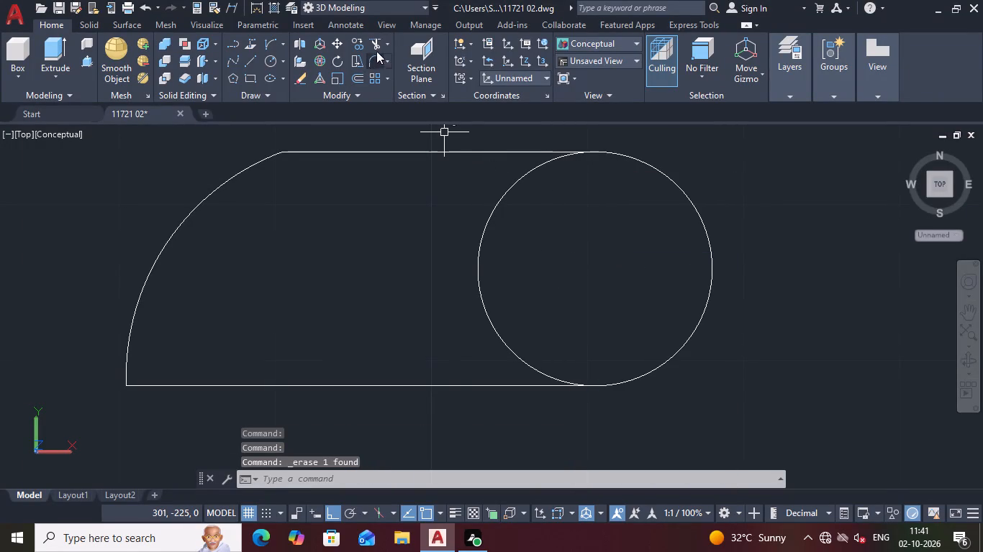
Trim away the circle's inner west half between the two horizontal lines, leaving a semicircular east end.
left_click(374, 45)
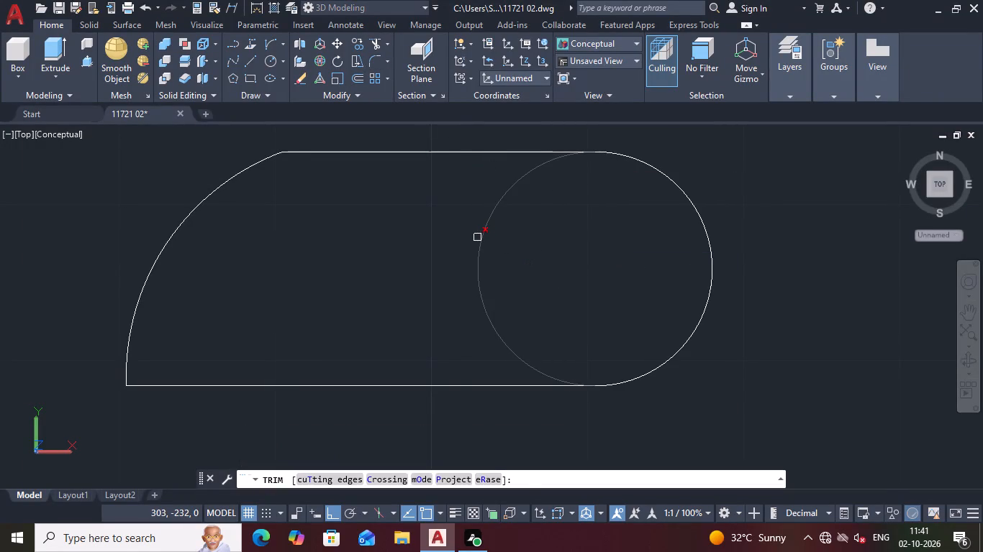
left_click(478, 238)
scroll(497, 236, "down", 1)
key("Escape")
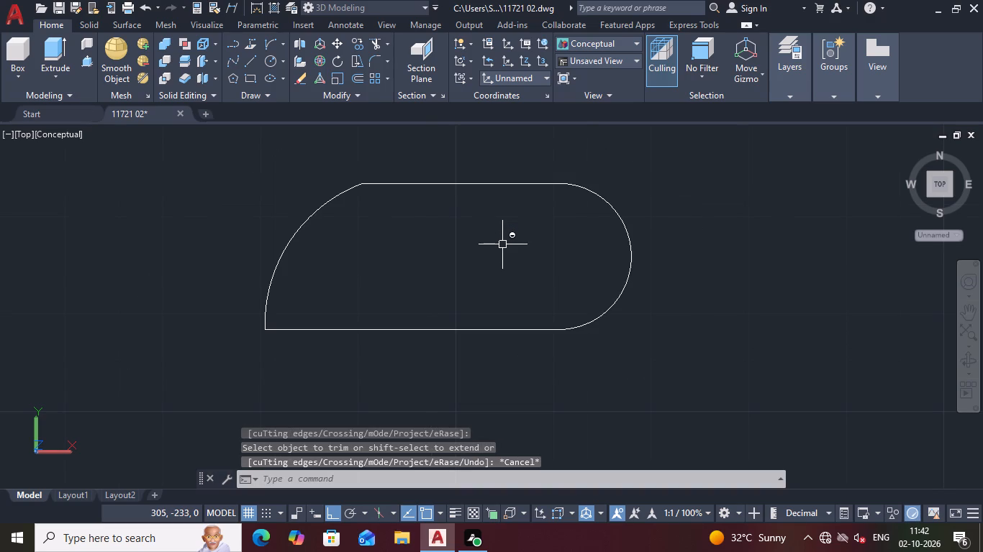
Join the trimmed semicircle and the rest of the profile into one closed polyline.
scroll(503, 240, "down", 1)
middle_click_drag(611, 304, 624, 311)
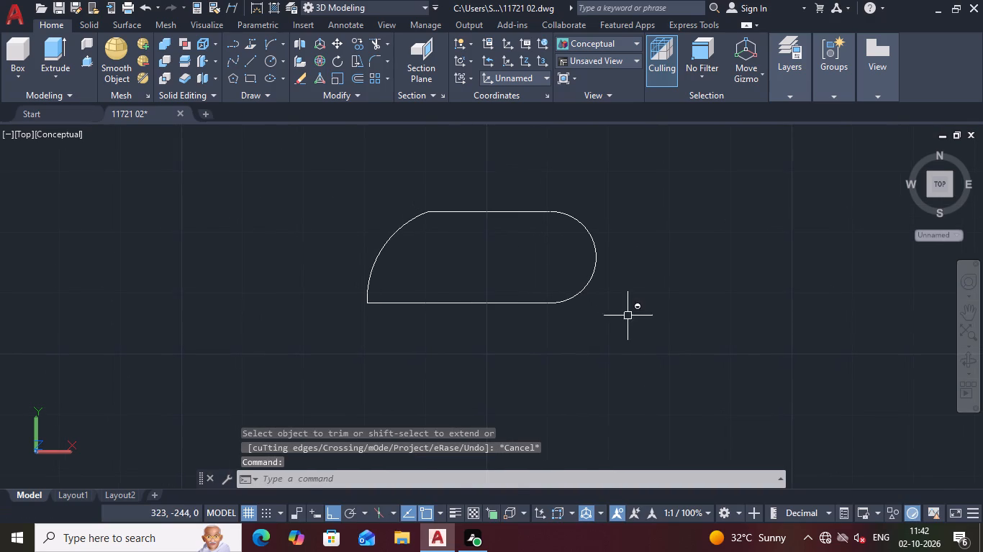
left_click_drag(628, 316, 619, 310)
left_click(334, 178)
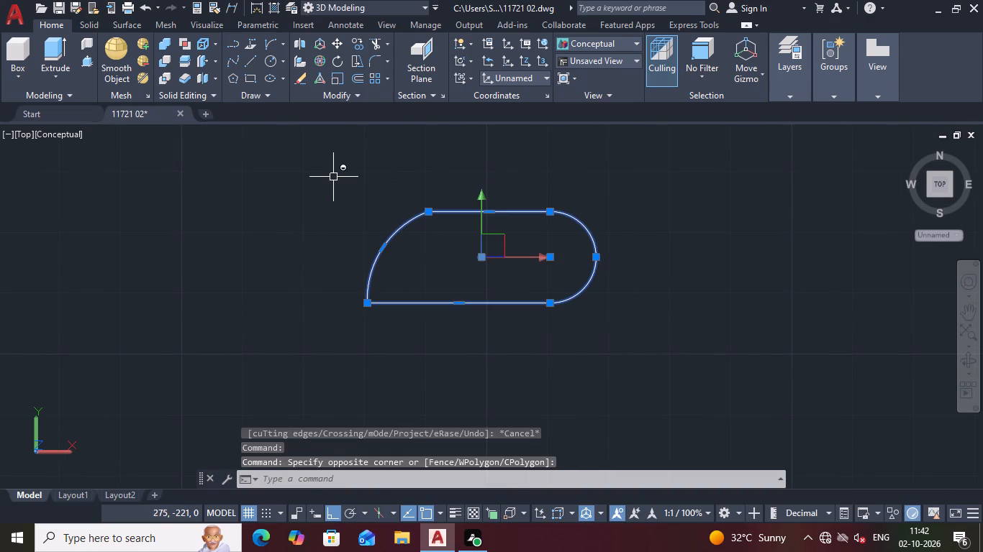
key("j")
key("Return")
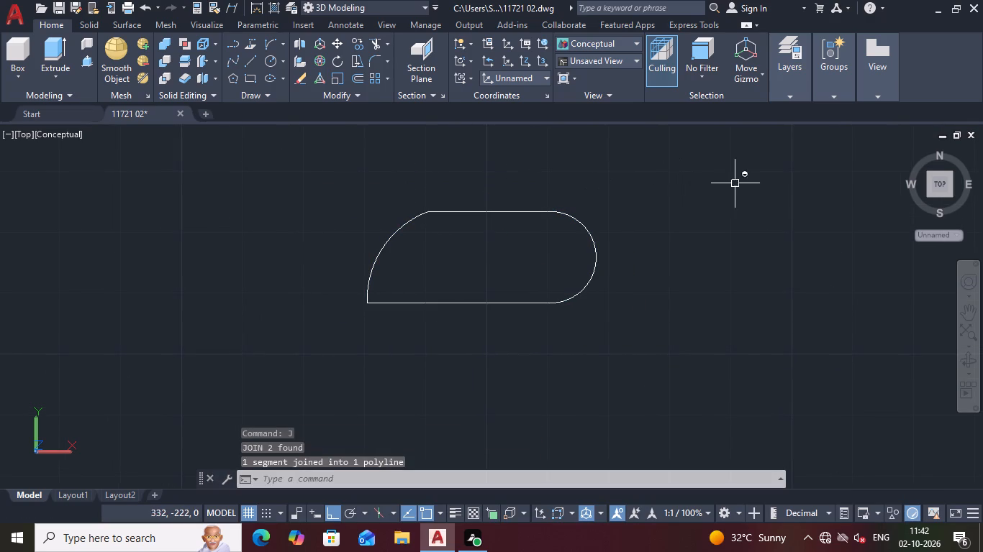
In the southwest isometric view, extrude the closed round-ended profile upward 30 units as a solid.
left_click(929, 195)
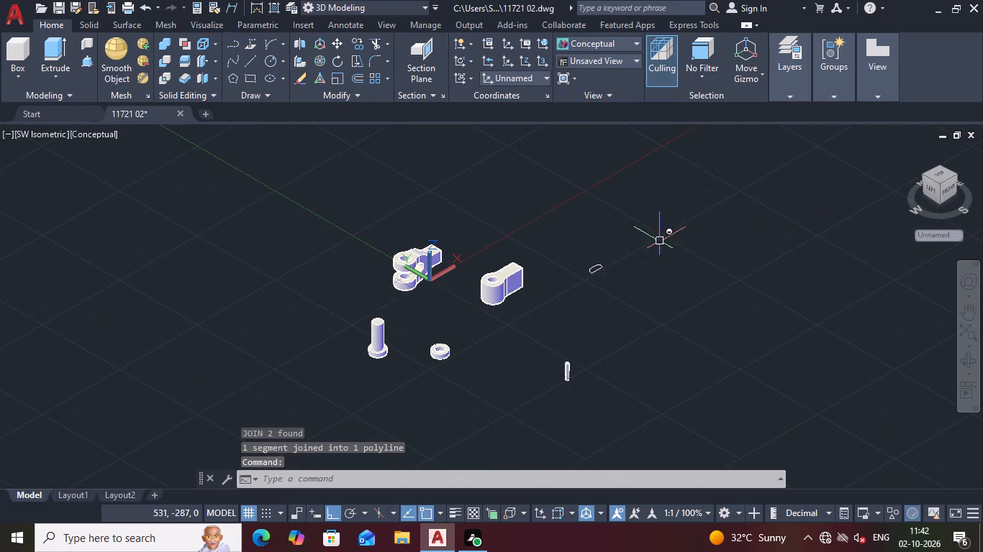
scroll(616, 279, "up", 4)
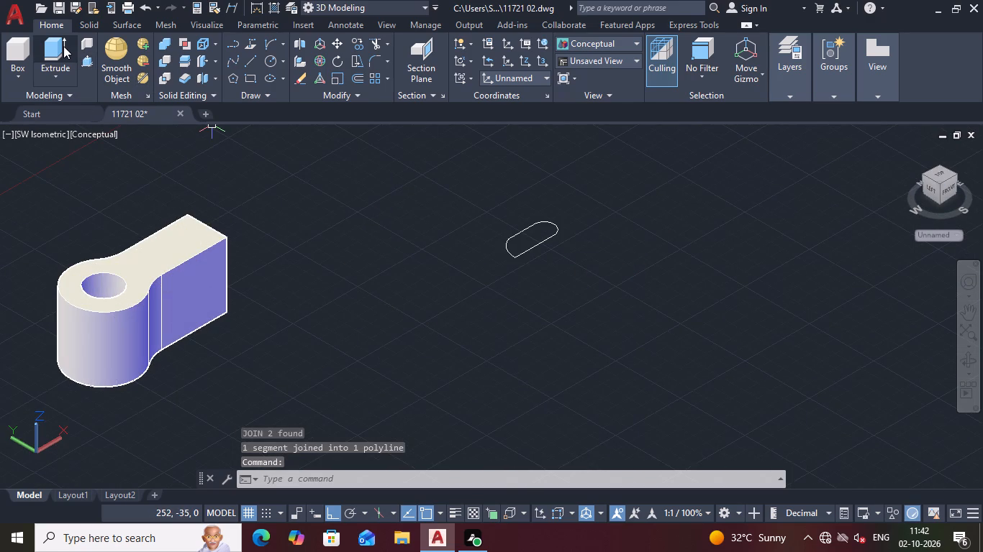
left_click(63, 46)
scroll(539, 244, "up", 2)
scroll(539, 244, "down", 1)
scroll(539, 244, "up", 1)
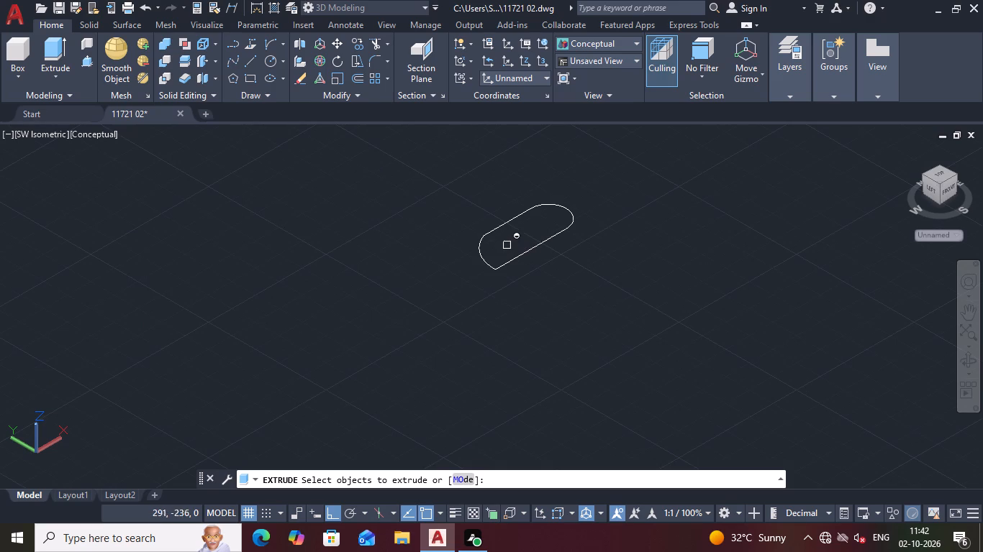
left_click(532, 216)
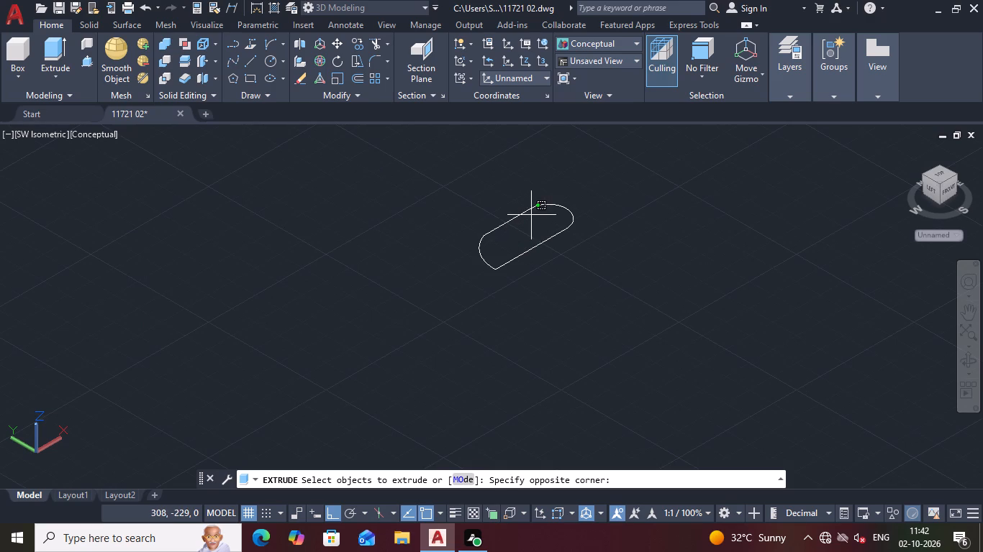
left_click(534, 224)
left_click(618, 267)
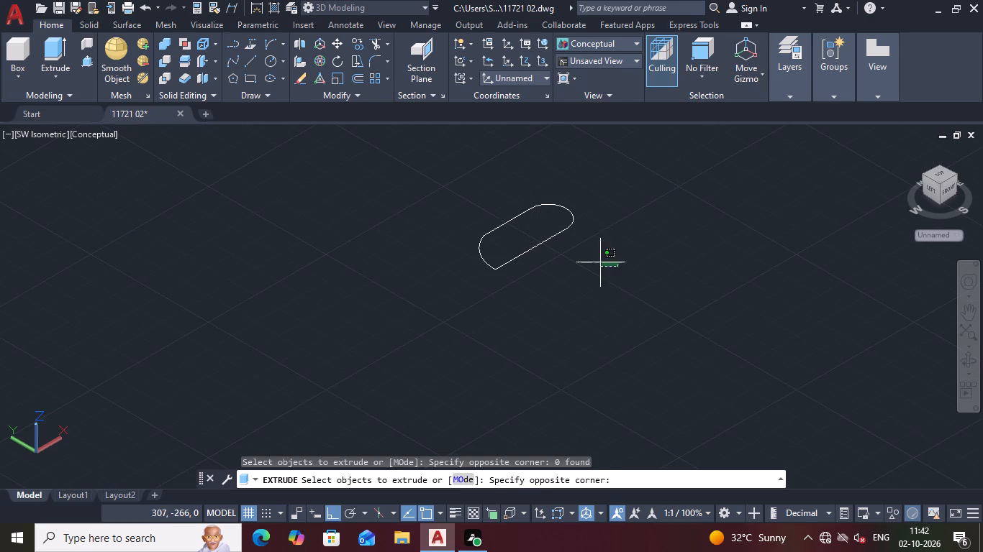
left_click(436, 205)
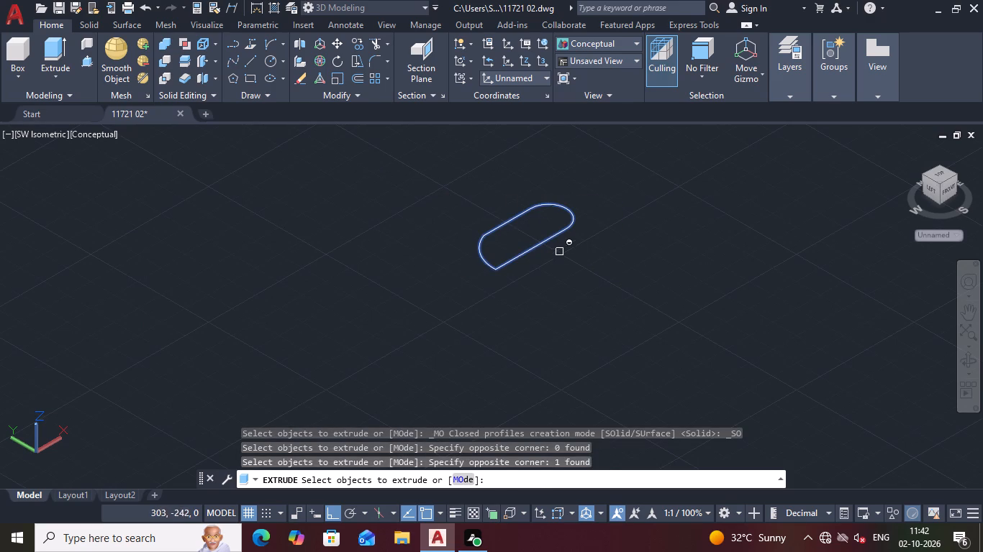
right_click(566, 257)
left_click(603, 264)
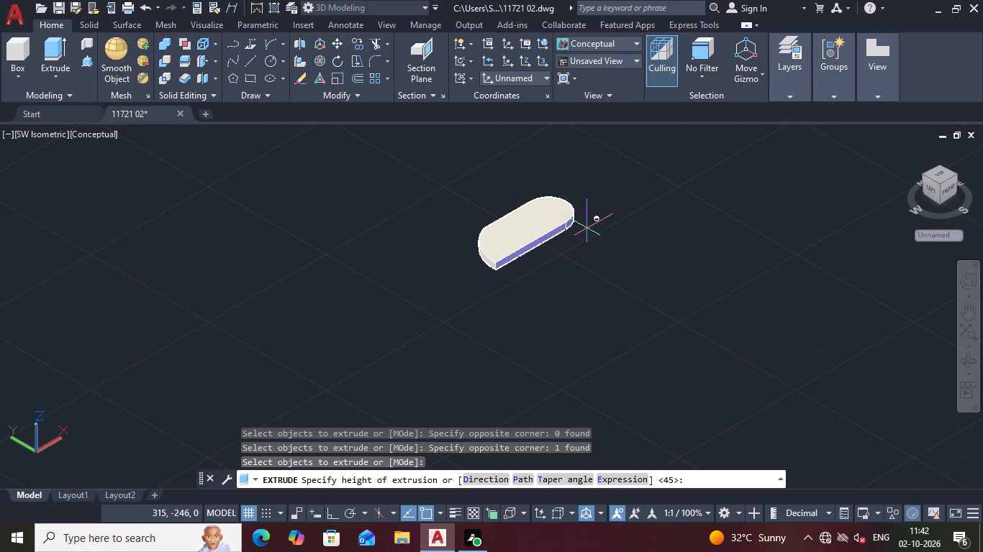
middle_click_drag(589, 234, 583, 280)
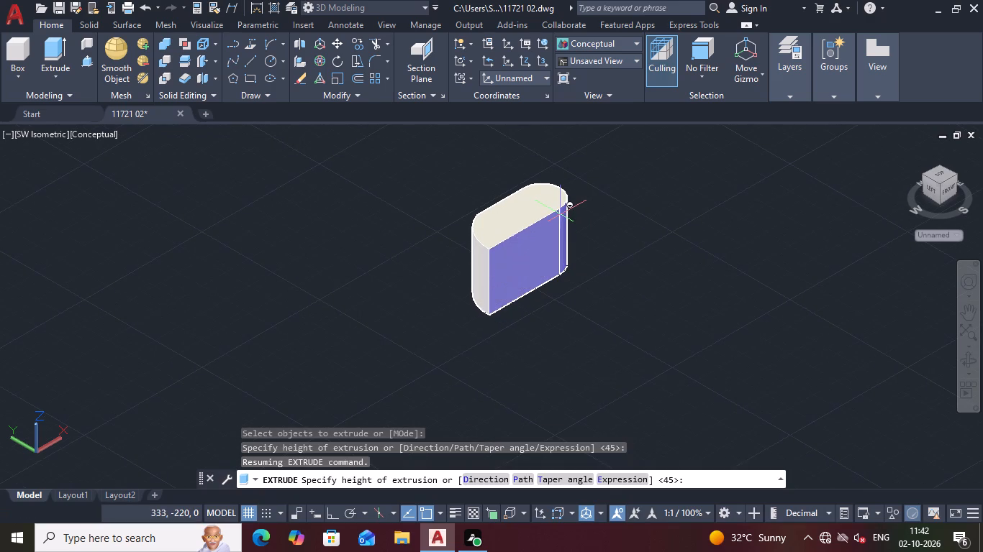
type("30")
key("Return")
In the top view, copy the extruded round-ended solid and paste the duplicate about 75 units east of the original.
scroll(555, 218, "down", 2)
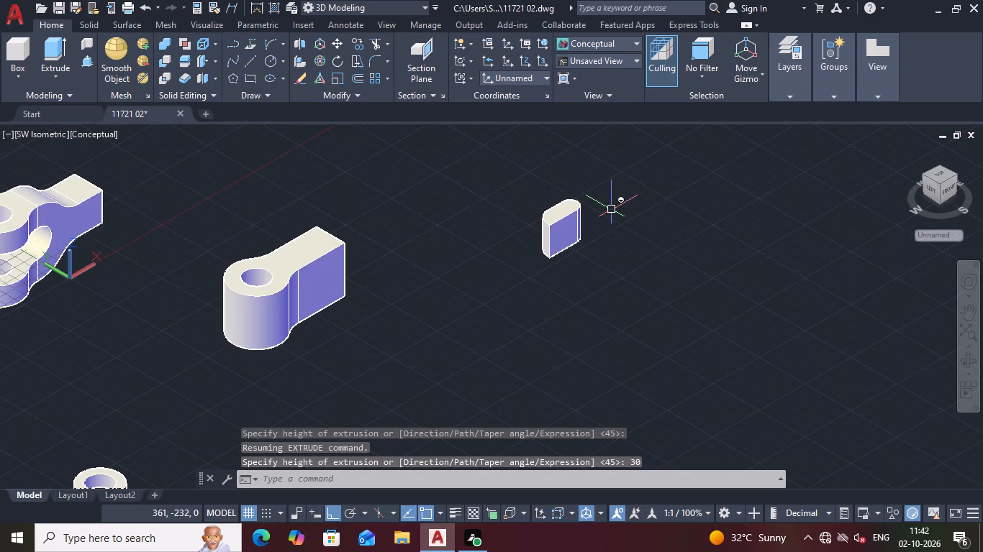
scroll(611, 210, "up", 2)
middle_click_drag(574, 207, 551, 238, "shift")
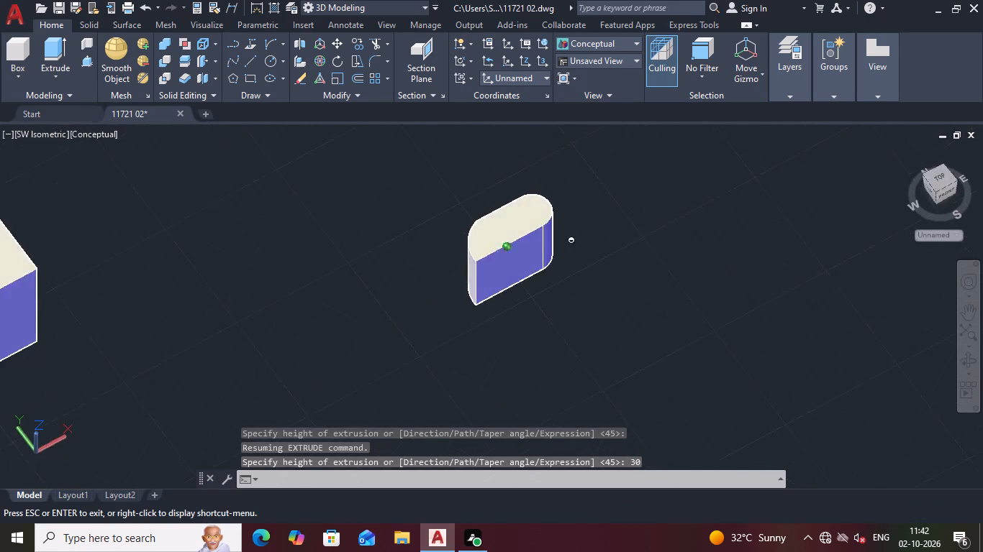
middle_click_drag(551, 238, 518, 358, "shift")
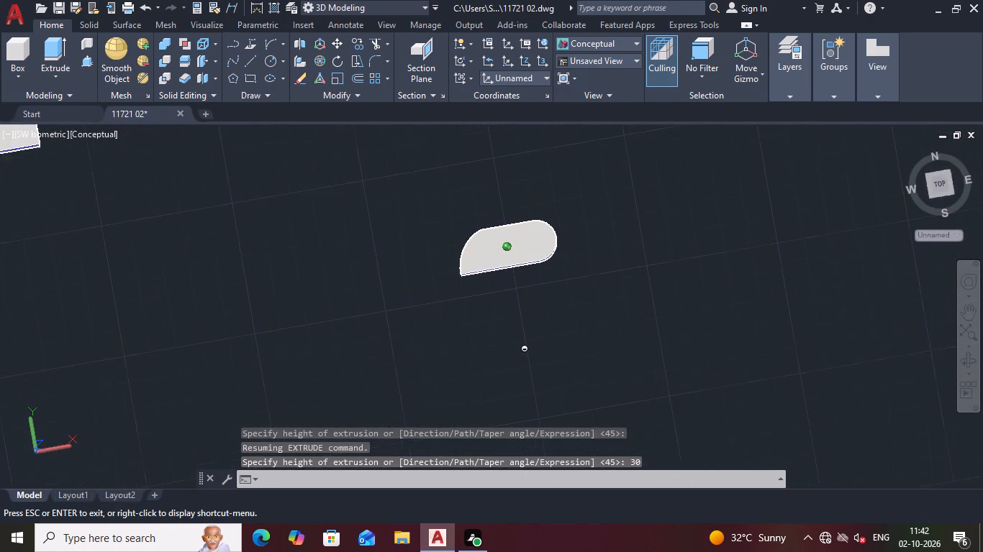
middle_click_drag(518, 358, 499, 343, "shift")
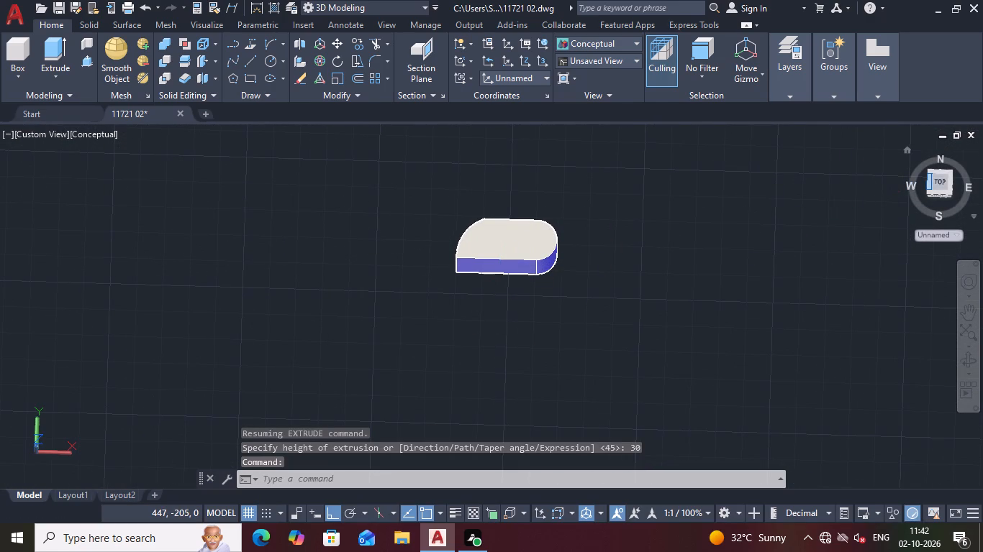
left_click(933, 177)
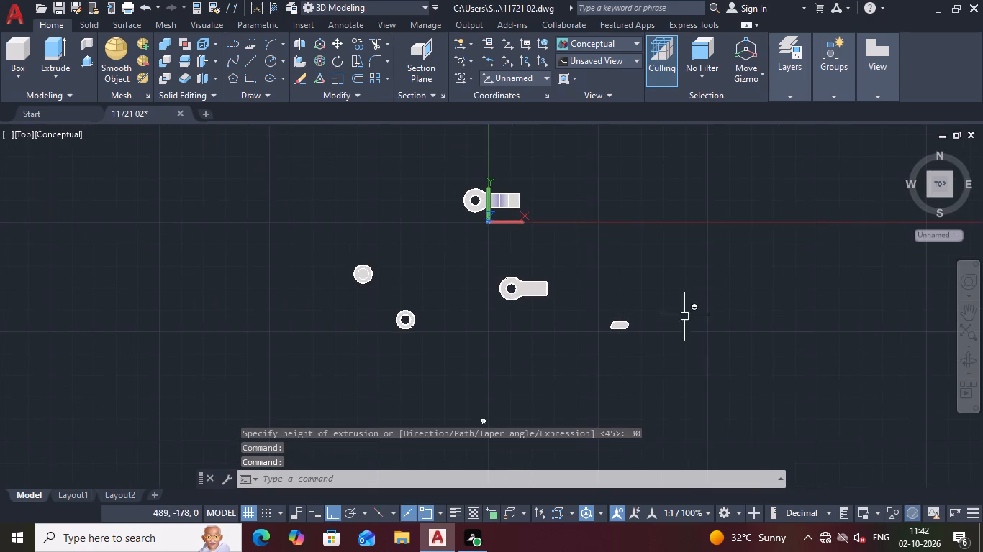
scroll(641, 348, "up", 5)
left_click_drag(593, 255, 584, 256)
left_click(387, 156)
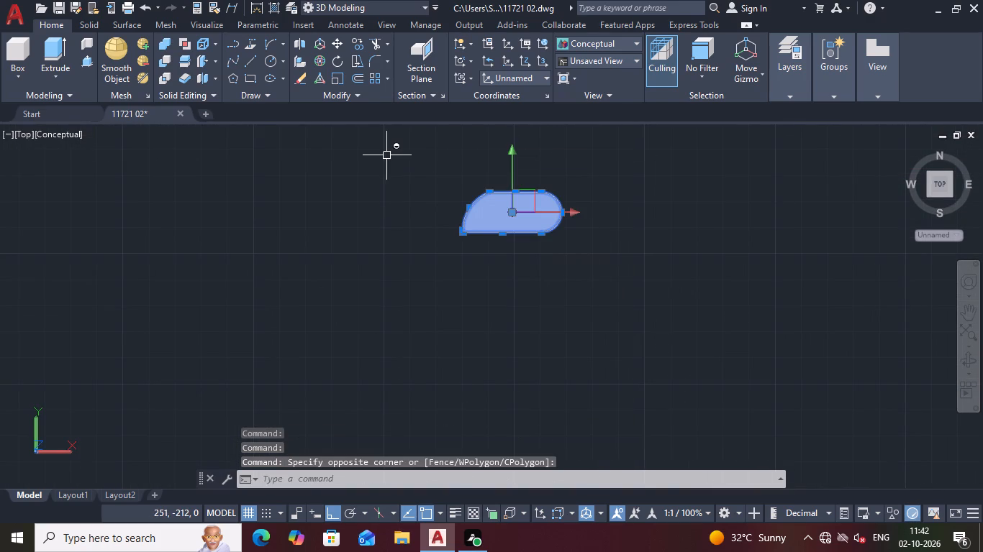
key("ctrl+c")
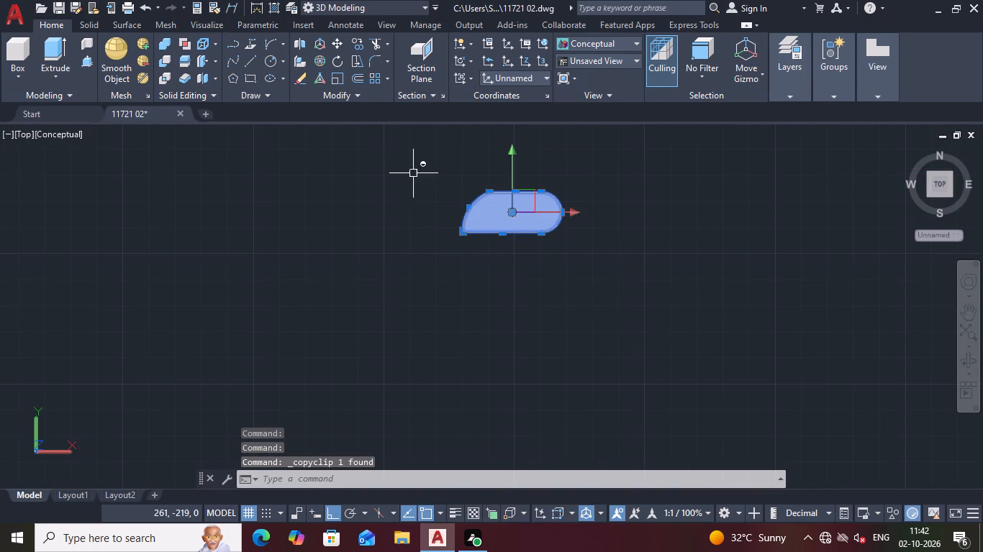
key("ctrl+v")
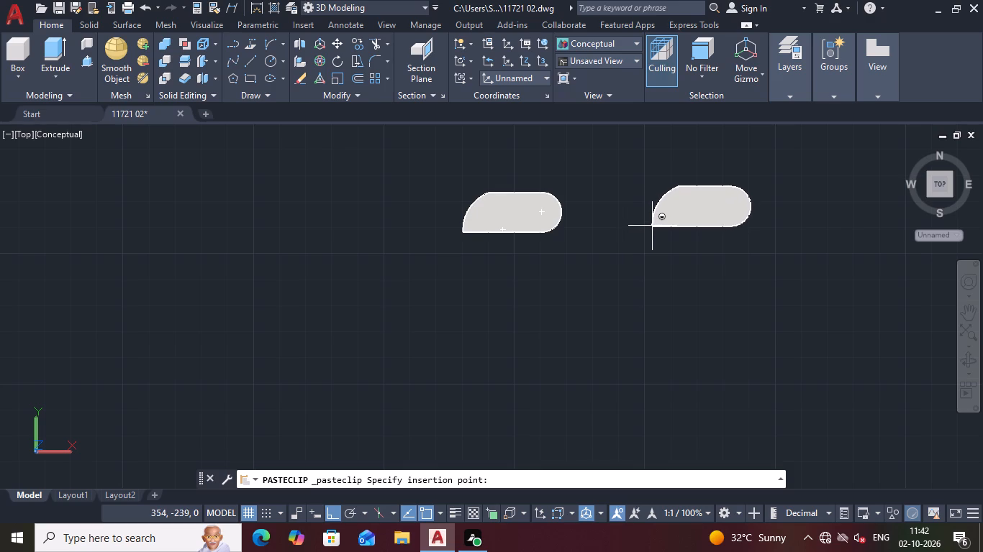
left_click(656, 231)
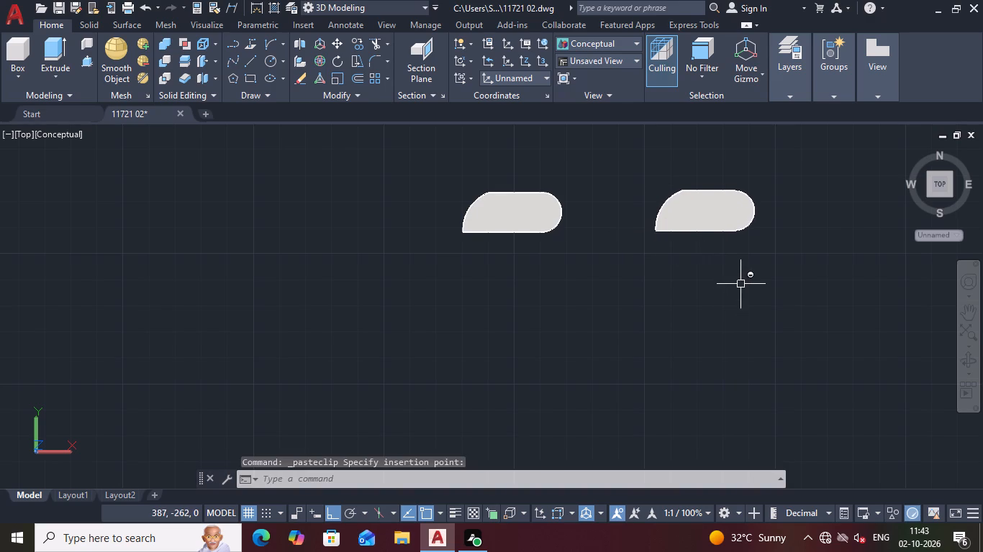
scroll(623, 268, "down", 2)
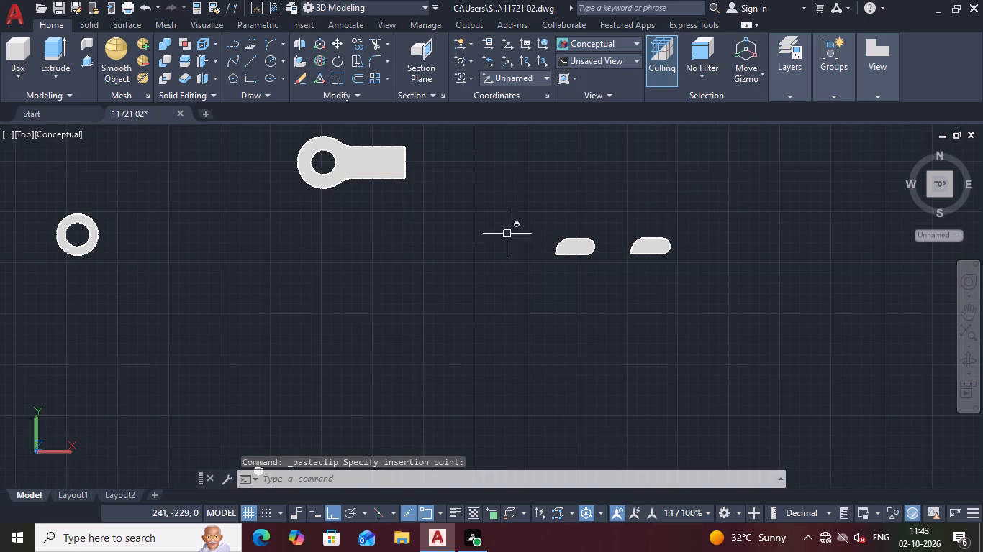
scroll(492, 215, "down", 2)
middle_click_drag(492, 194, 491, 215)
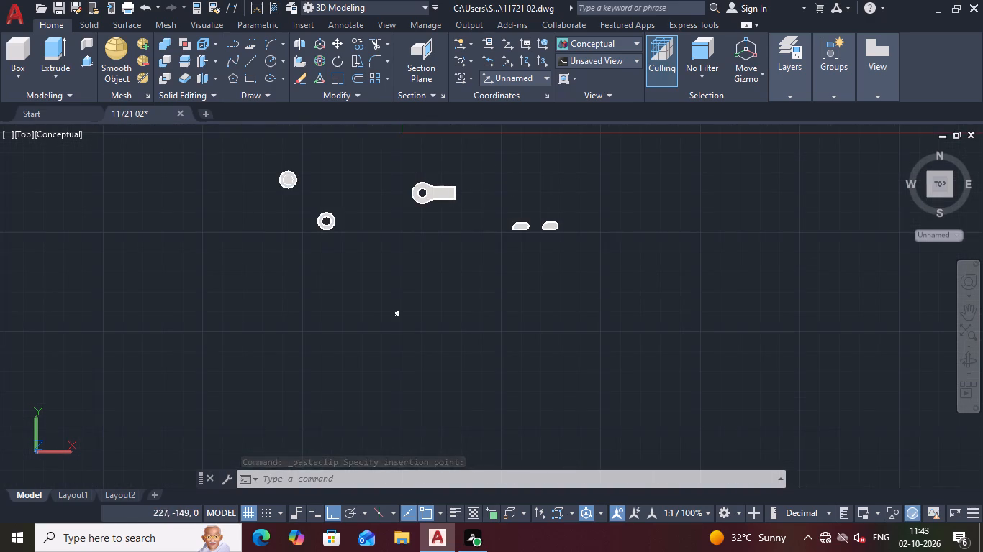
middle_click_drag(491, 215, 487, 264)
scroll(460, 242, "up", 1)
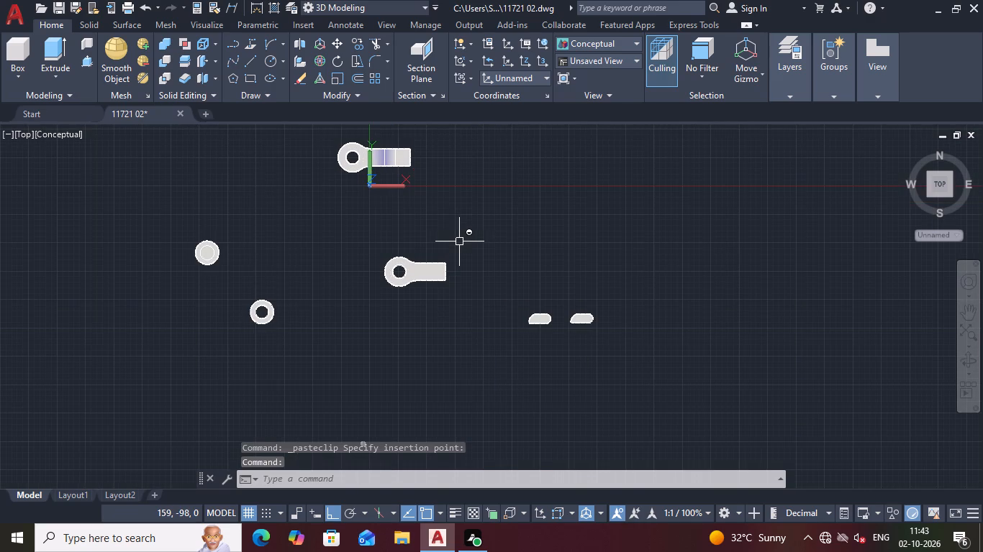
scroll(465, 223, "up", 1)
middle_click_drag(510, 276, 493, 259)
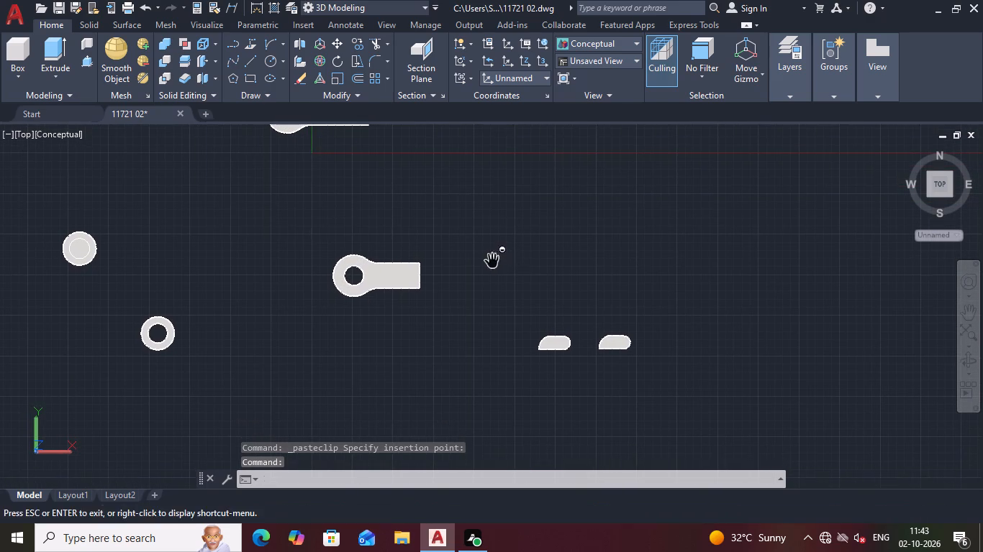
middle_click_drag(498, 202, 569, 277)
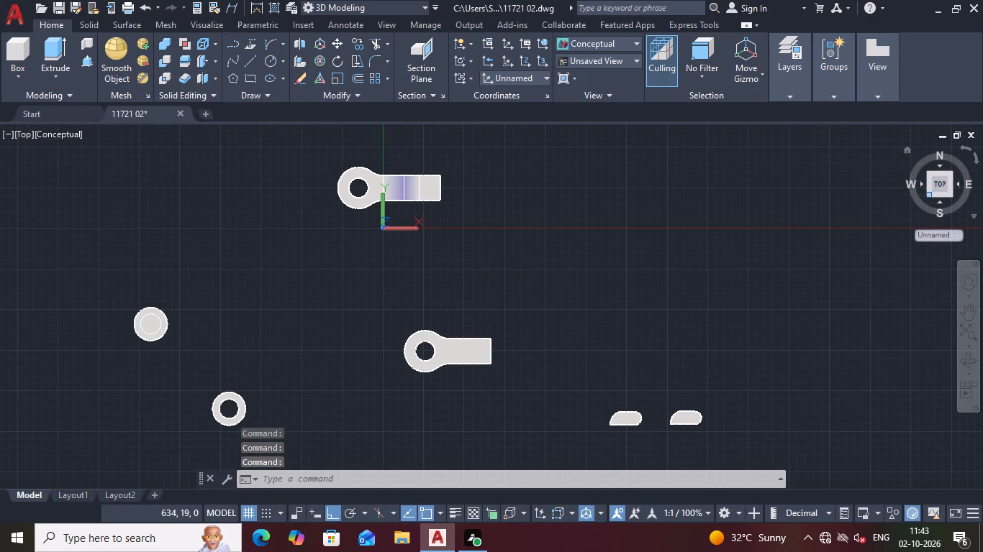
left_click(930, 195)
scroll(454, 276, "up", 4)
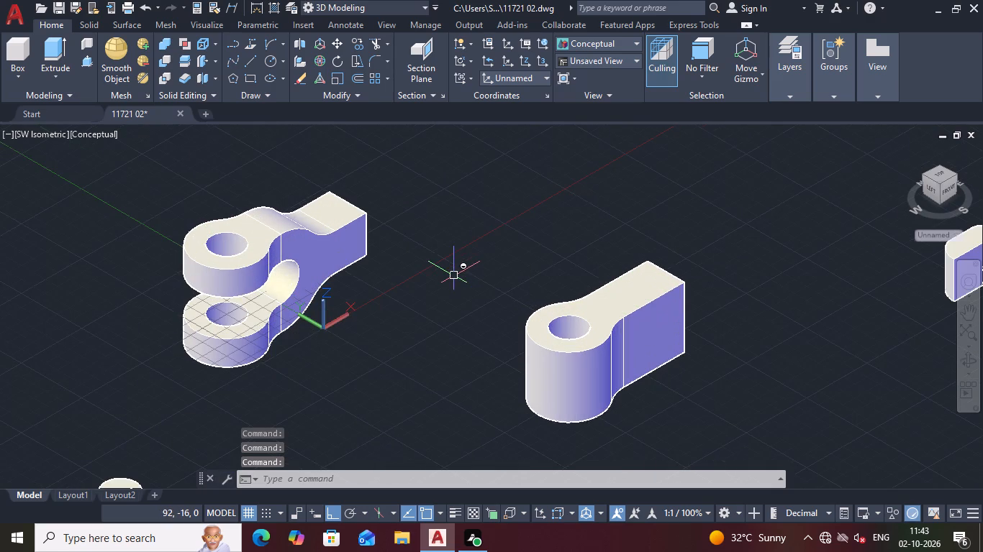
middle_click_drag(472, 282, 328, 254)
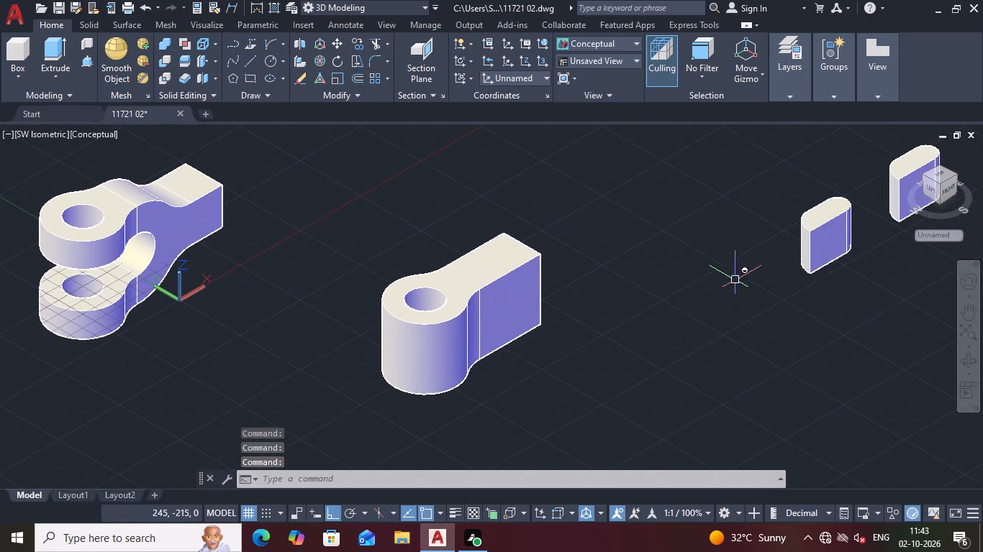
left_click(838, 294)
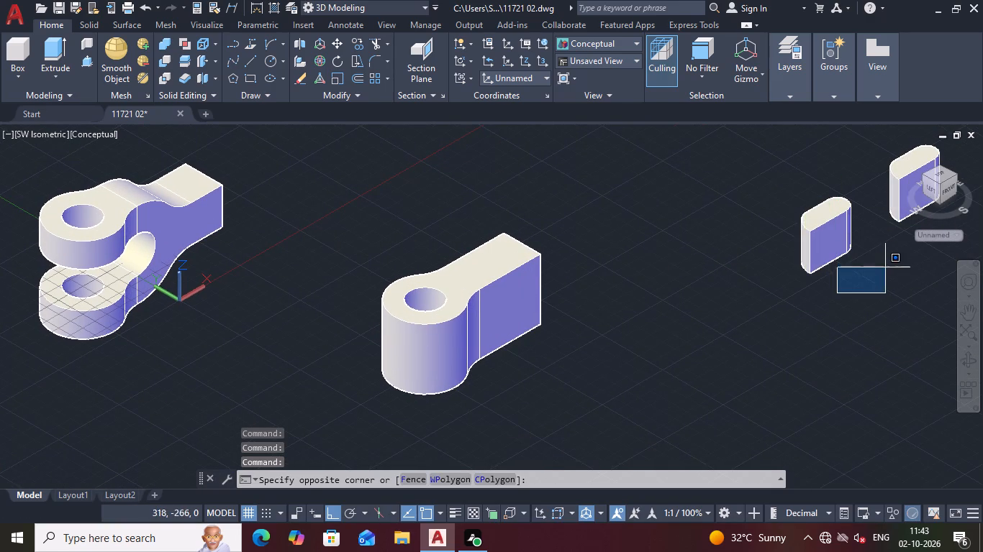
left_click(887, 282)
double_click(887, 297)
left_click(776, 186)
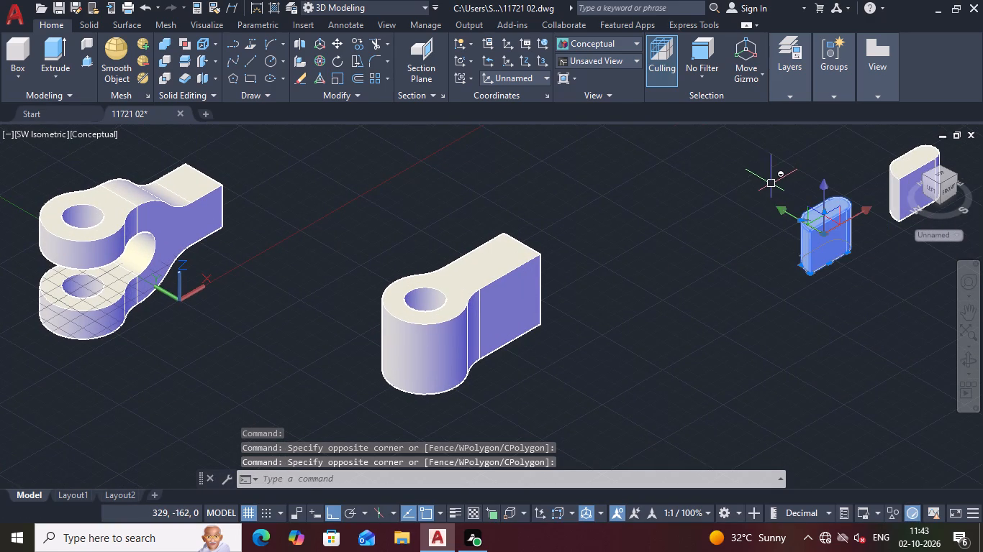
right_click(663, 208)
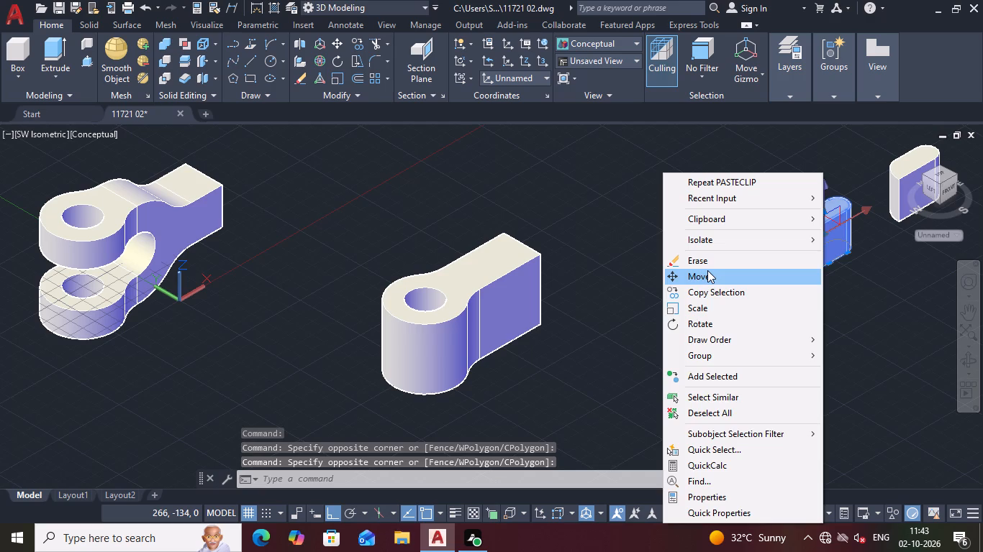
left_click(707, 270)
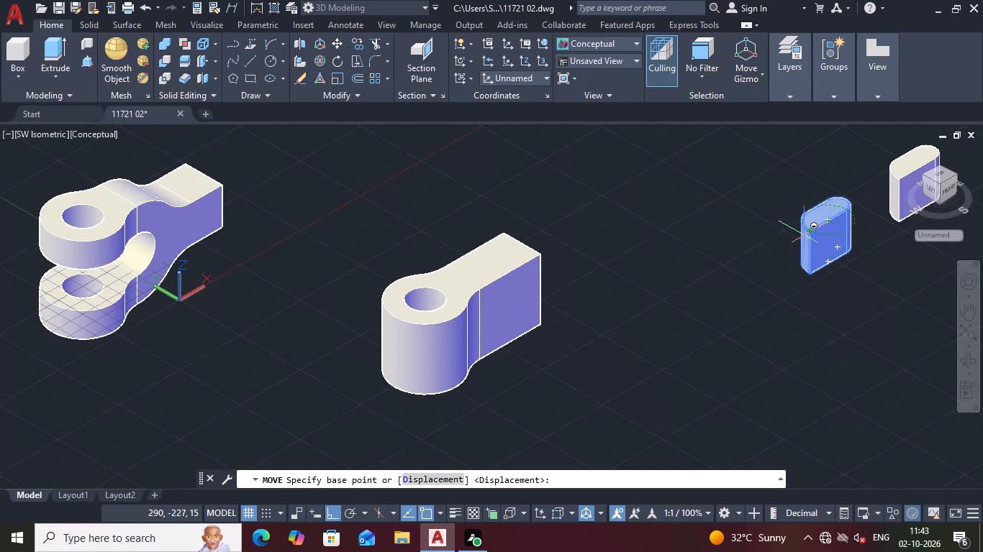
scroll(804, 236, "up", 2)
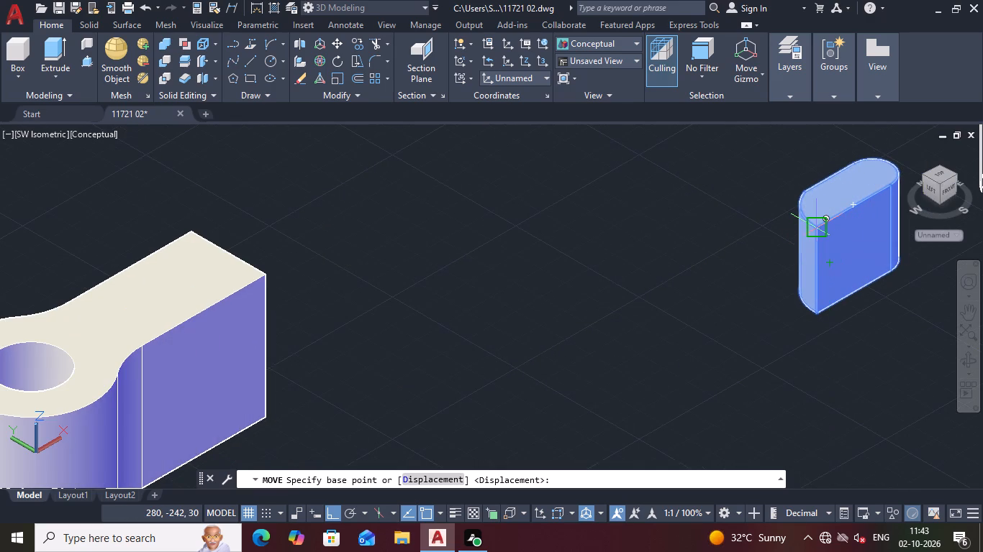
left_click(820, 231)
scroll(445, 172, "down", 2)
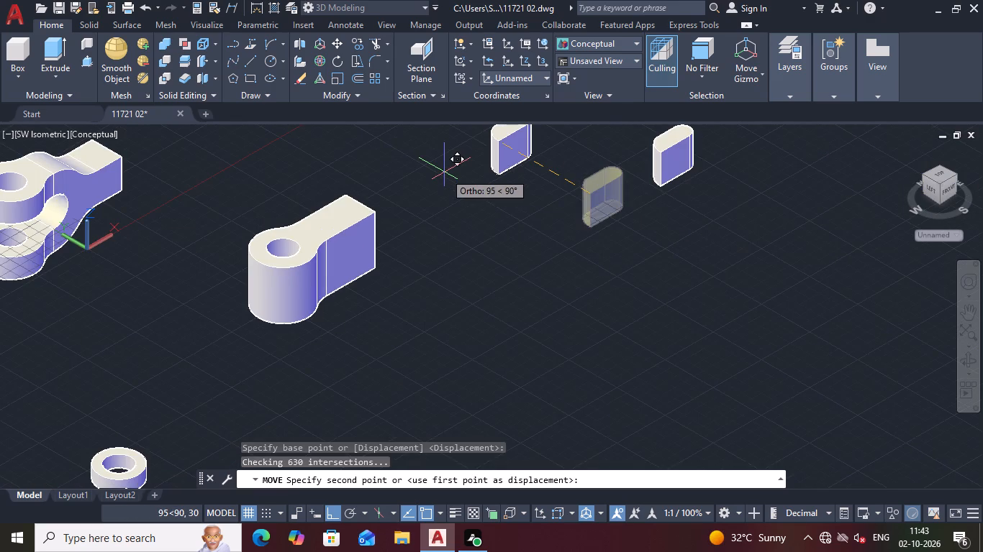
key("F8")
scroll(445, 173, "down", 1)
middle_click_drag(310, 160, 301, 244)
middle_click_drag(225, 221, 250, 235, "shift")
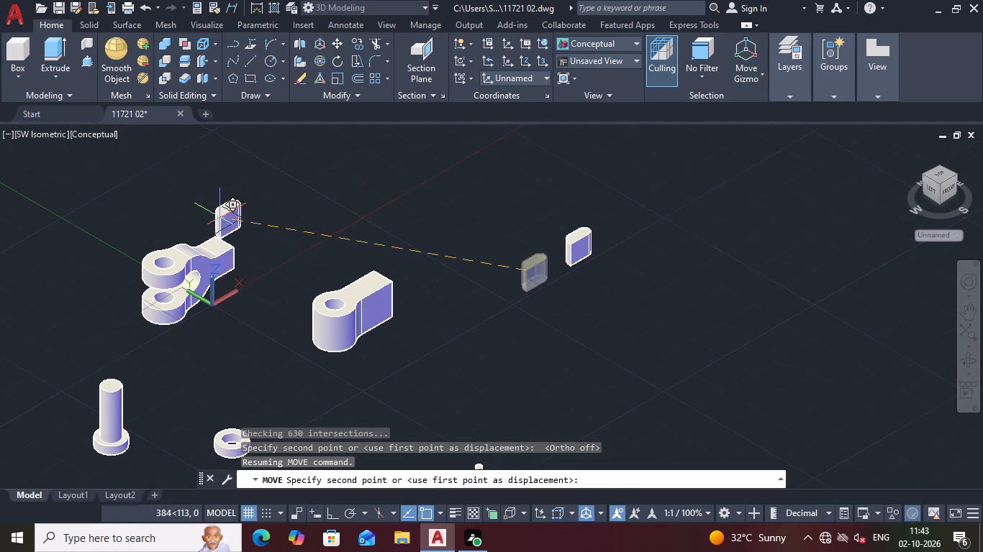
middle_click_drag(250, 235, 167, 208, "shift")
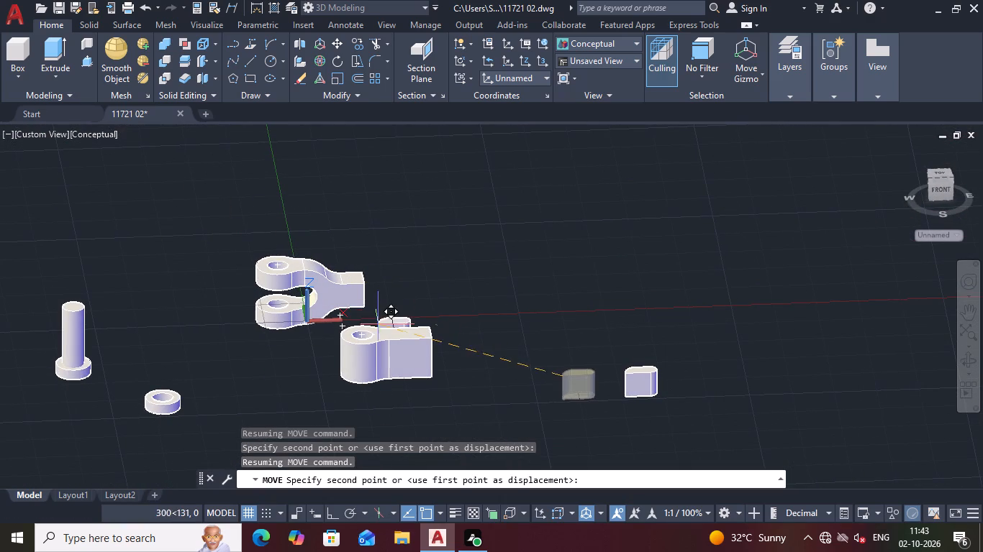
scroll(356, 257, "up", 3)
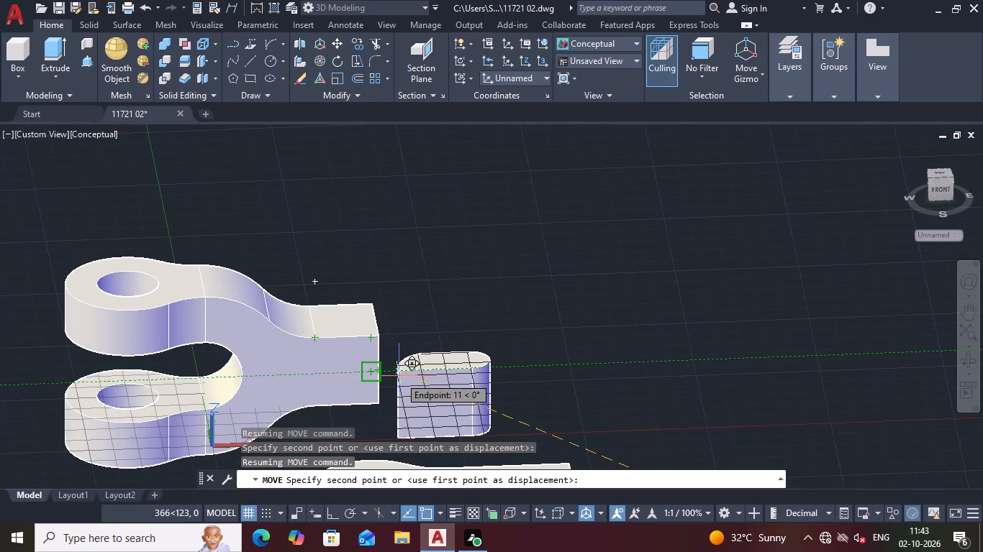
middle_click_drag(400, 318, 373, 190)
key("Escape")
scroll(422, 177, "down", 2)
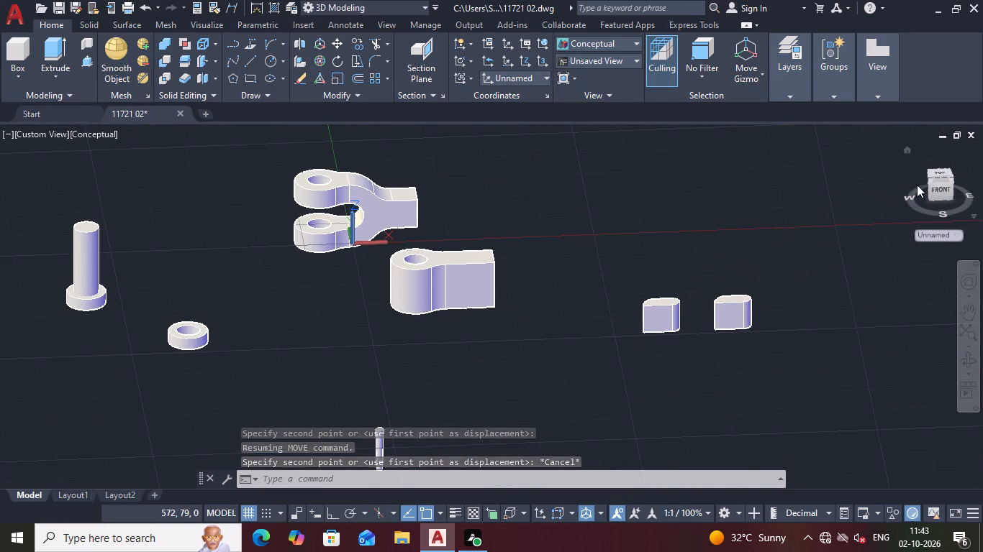
From a near-front view, 3D-rotate the western round-ended solid about 90 degrees around the X axis, turning its rounded profile toward the front.
left_click(942, 175)
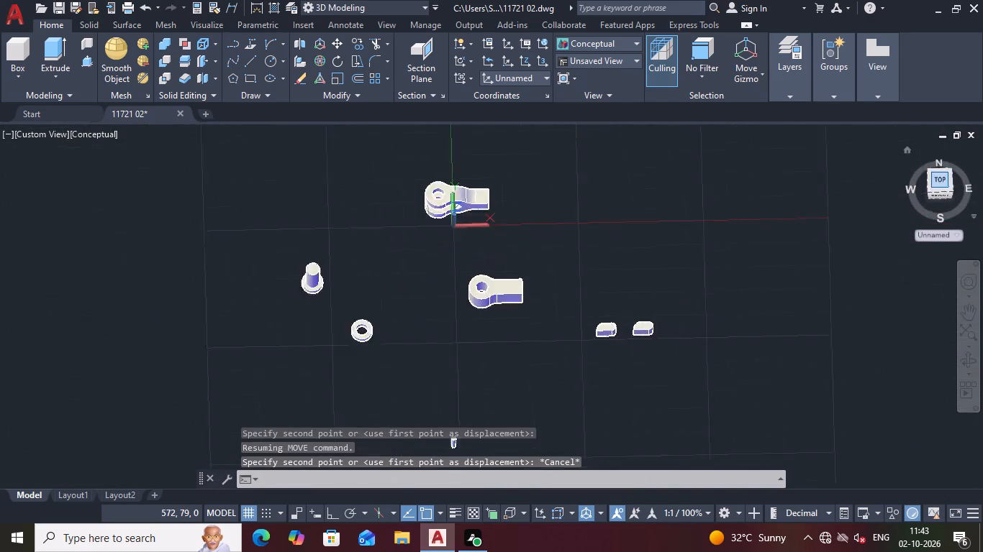
left_click(930, 195)
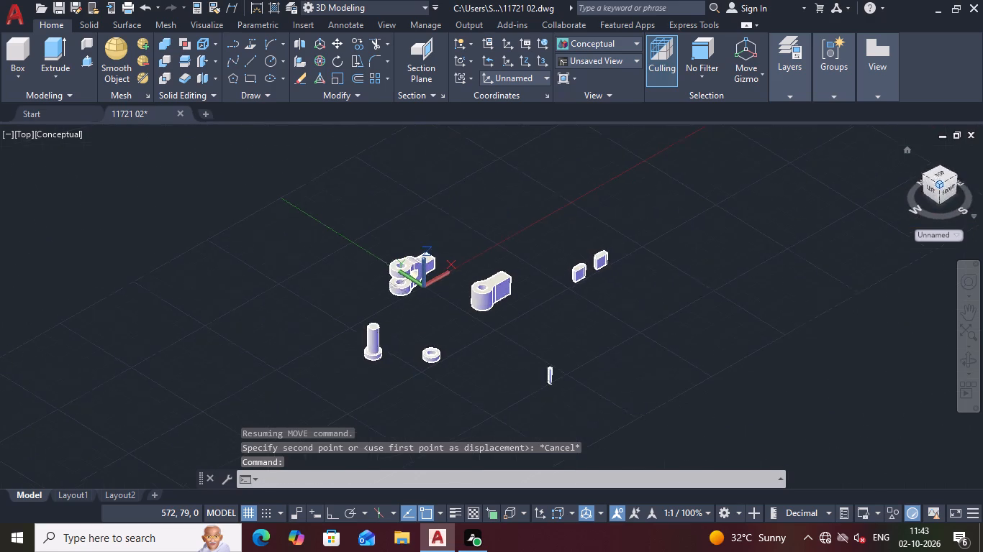
scroll(602, 275, "up", 3)
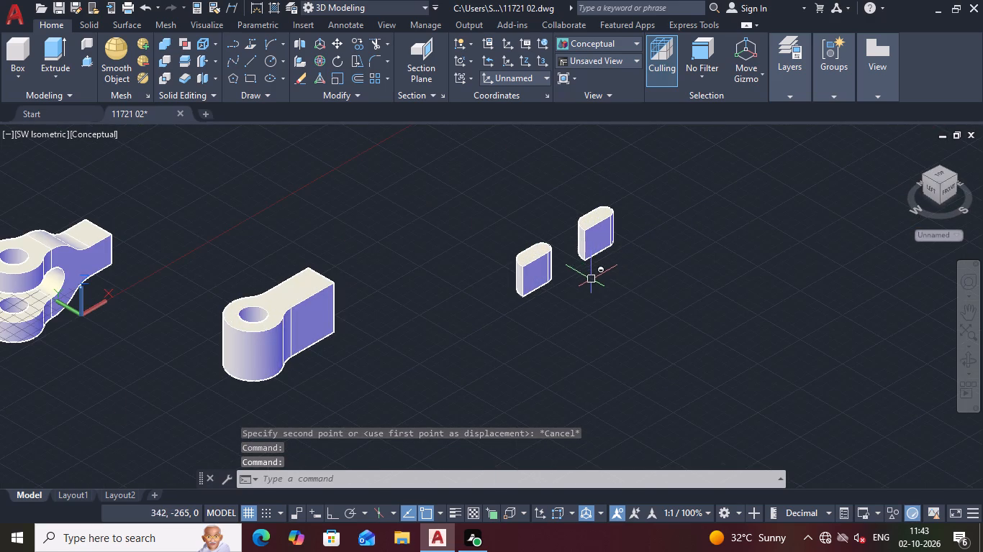
middle_click_drag(561, 317, 602, 308)
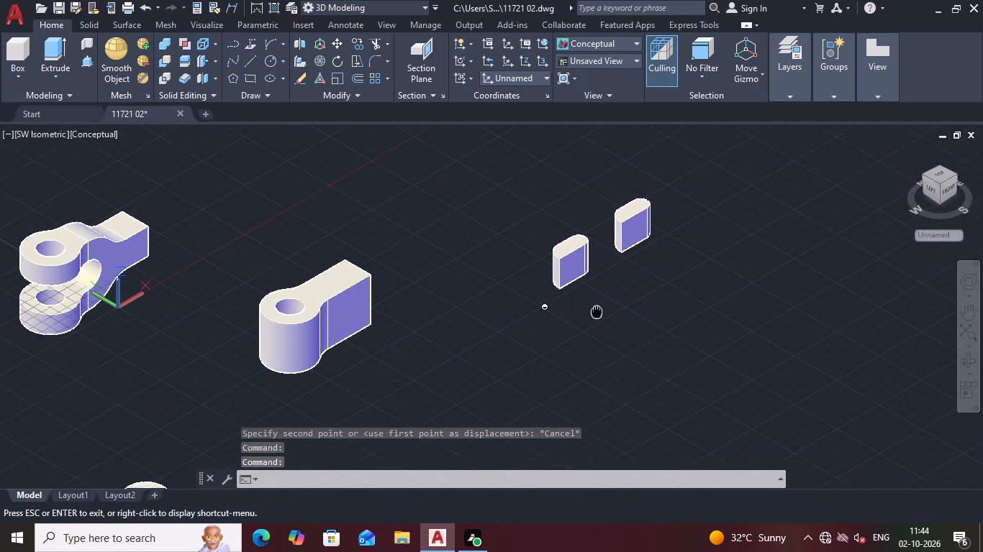
middle_click_drag(602, 308, 624, 308)
middle_click_drag(608, 323, 518, 305, "shift")
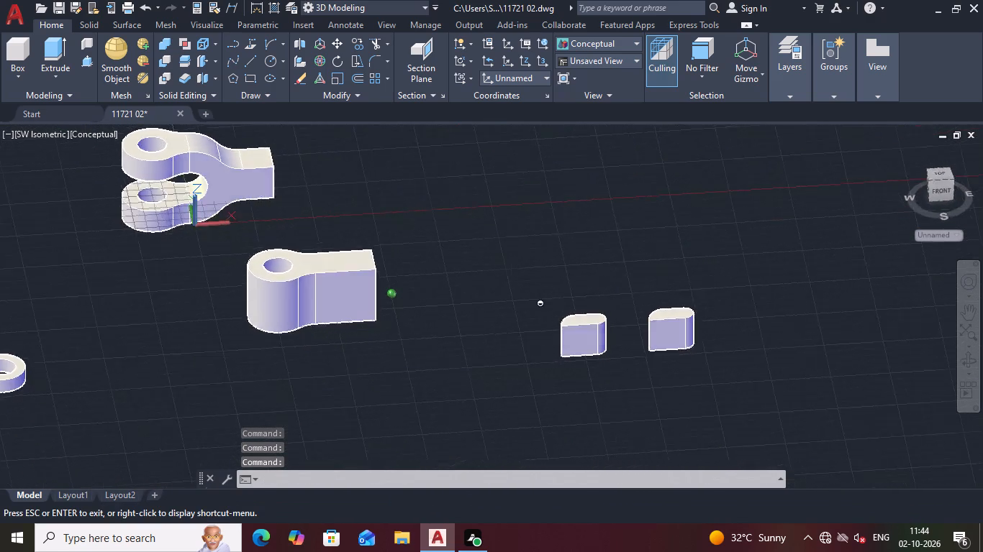
middle_click_drag(518, 305, 510, 317, "shift")
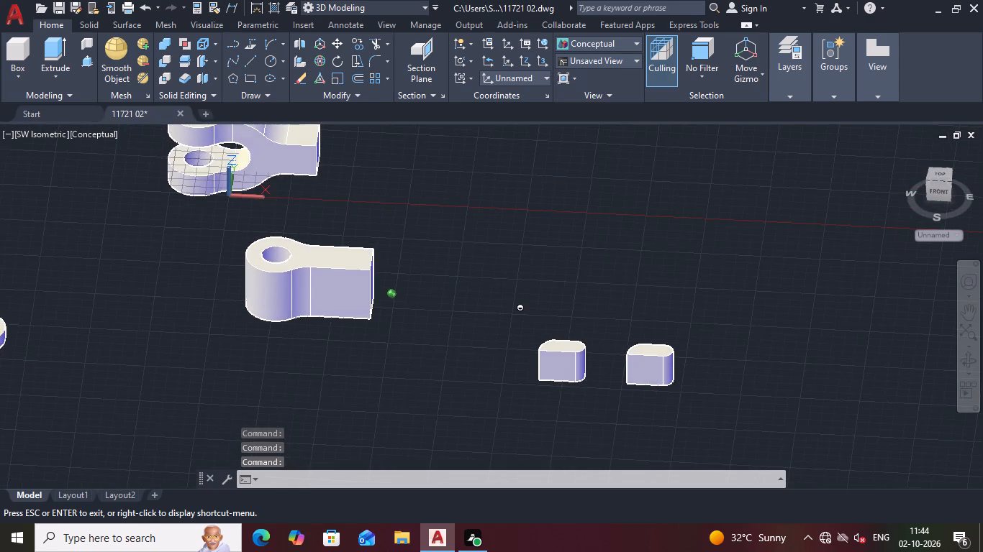
middle_click_drag(510, 317, 510, 254, "shift")
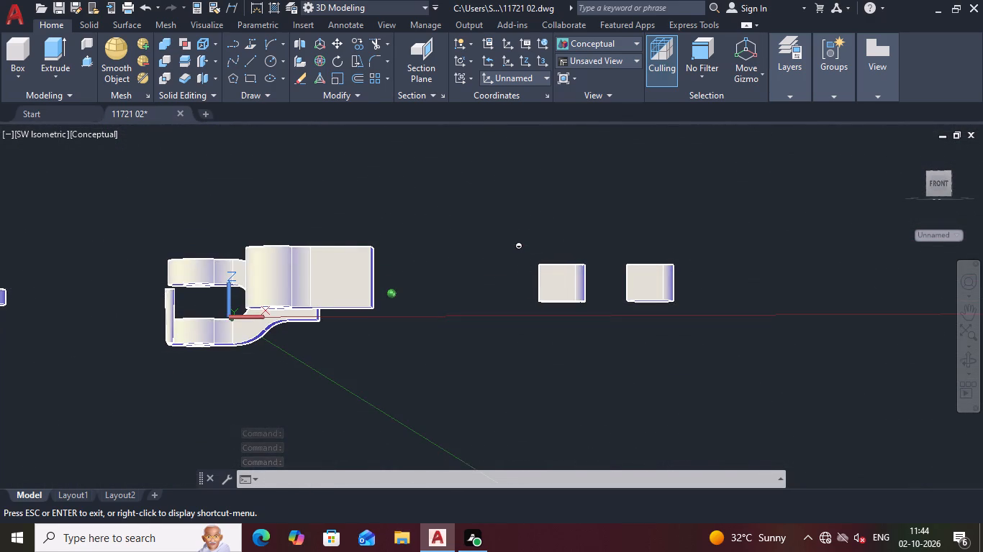
middle_click_drag(510, 254, 510, 263, "shift")
left_click(599, 368)
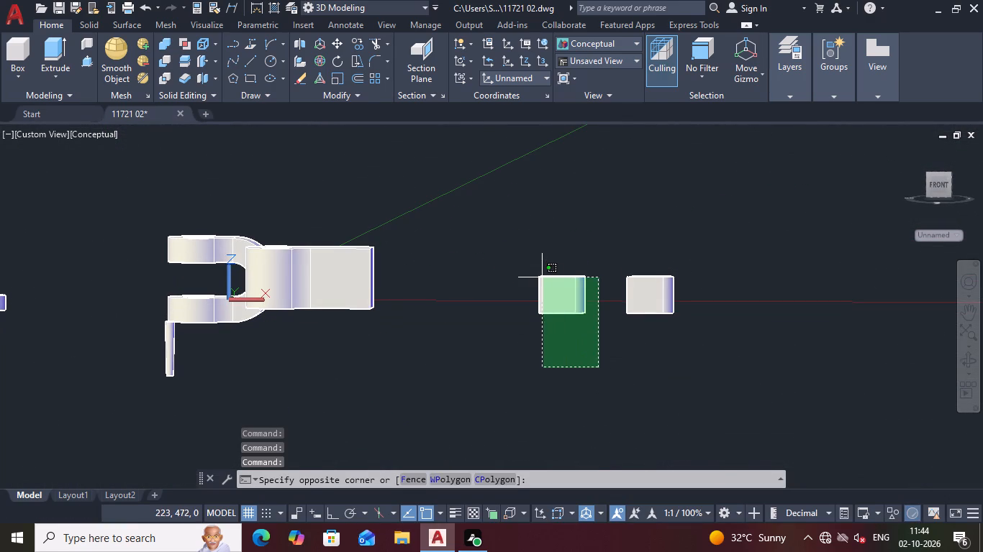
key("Escape")
type("3D")
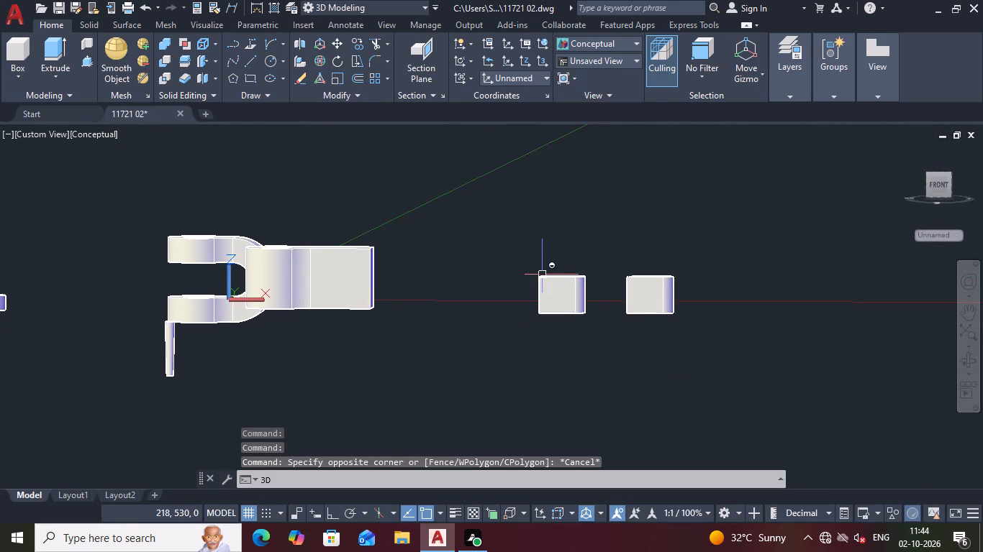
left_click(342, 341)
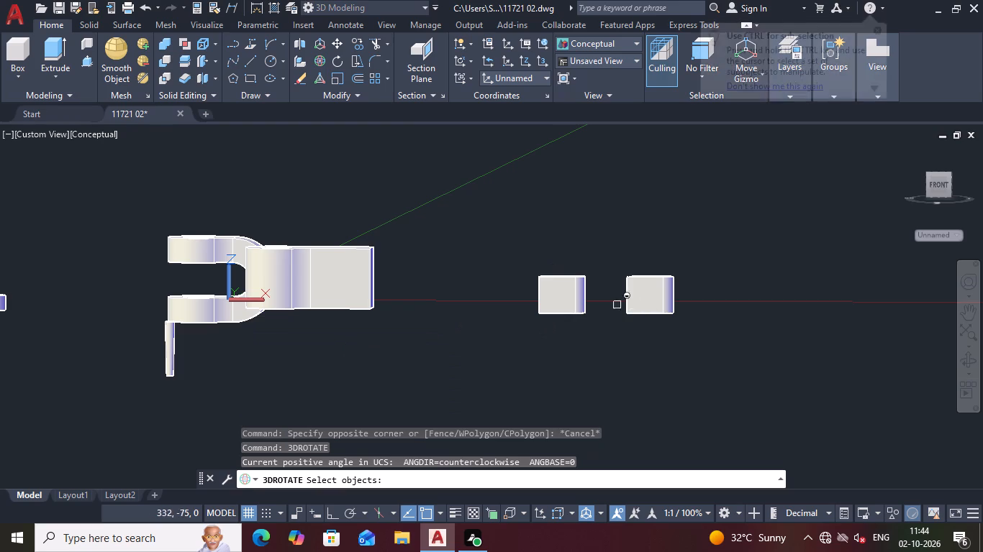
left_click(566, 298)
right_click(566, 298)
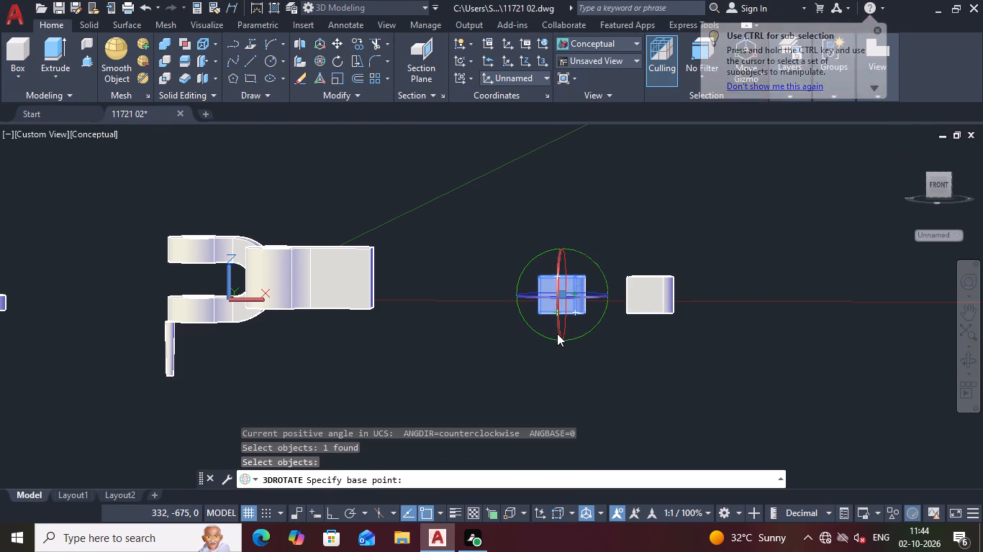
left_click(557, 326)
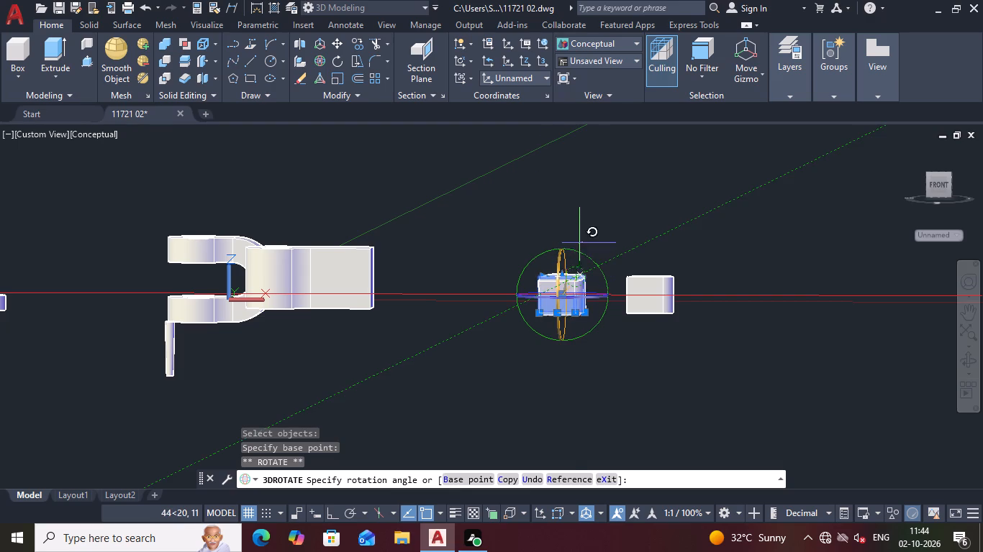
left_click(570, 175)
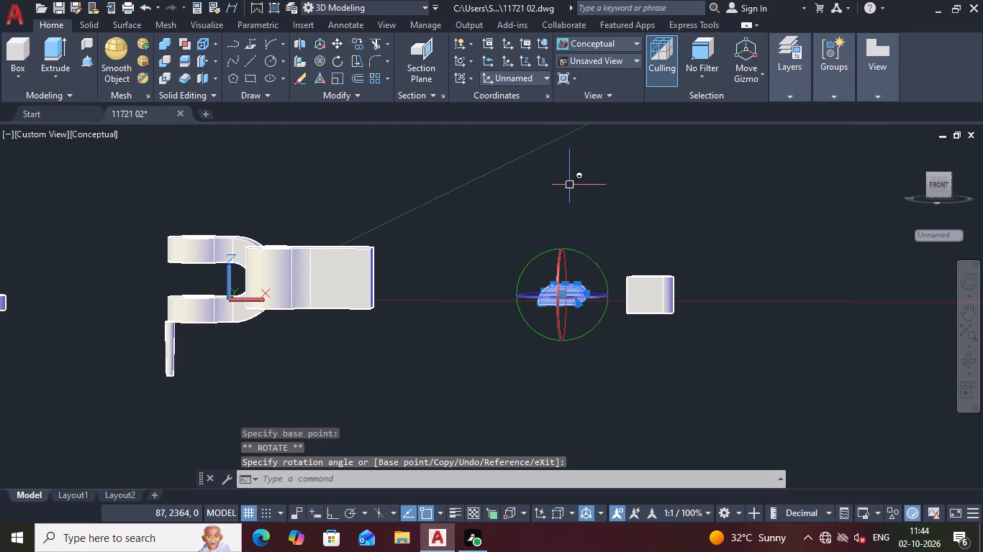
key("Escape")
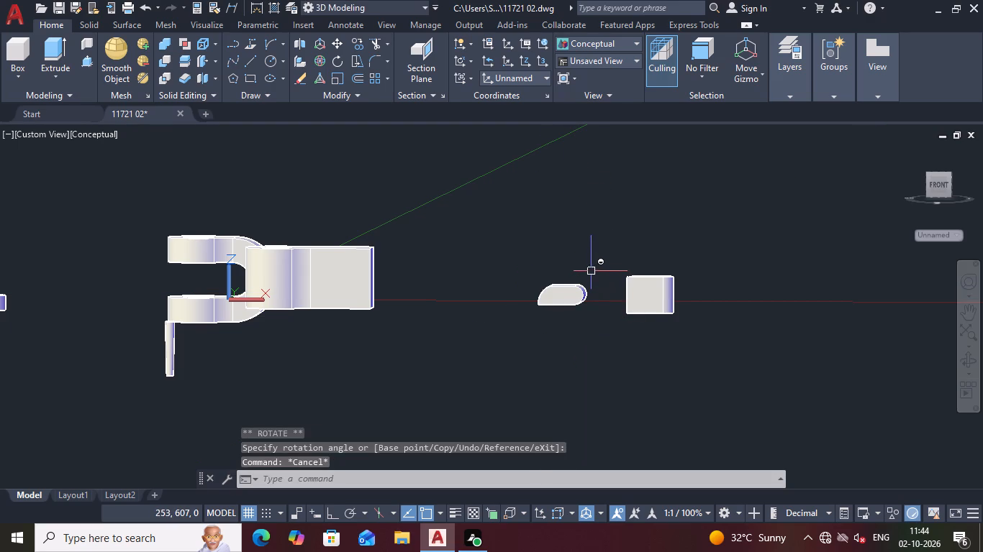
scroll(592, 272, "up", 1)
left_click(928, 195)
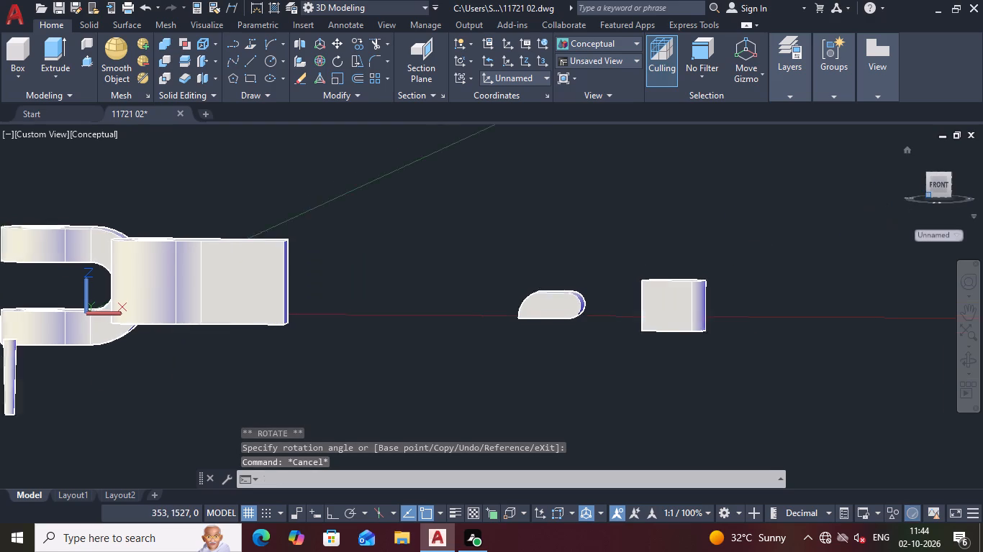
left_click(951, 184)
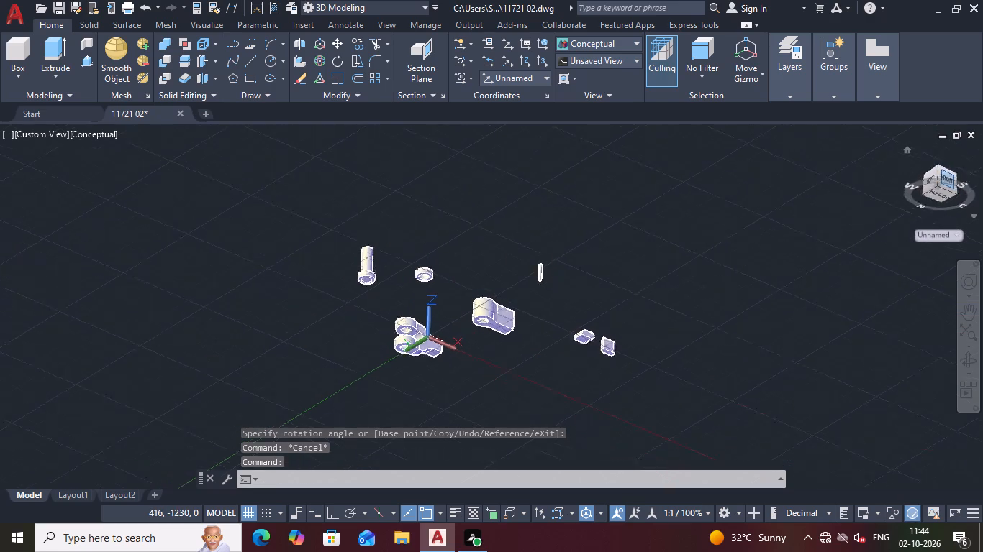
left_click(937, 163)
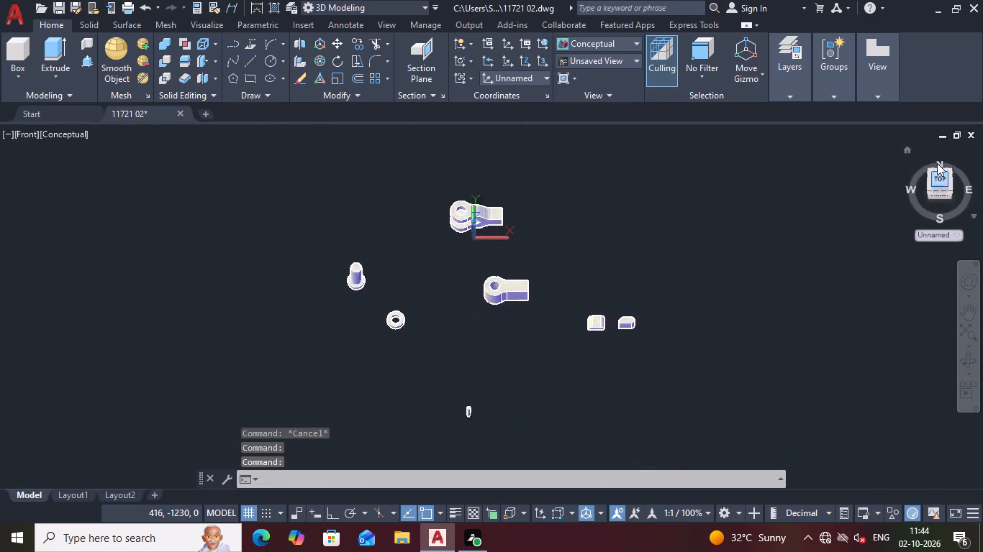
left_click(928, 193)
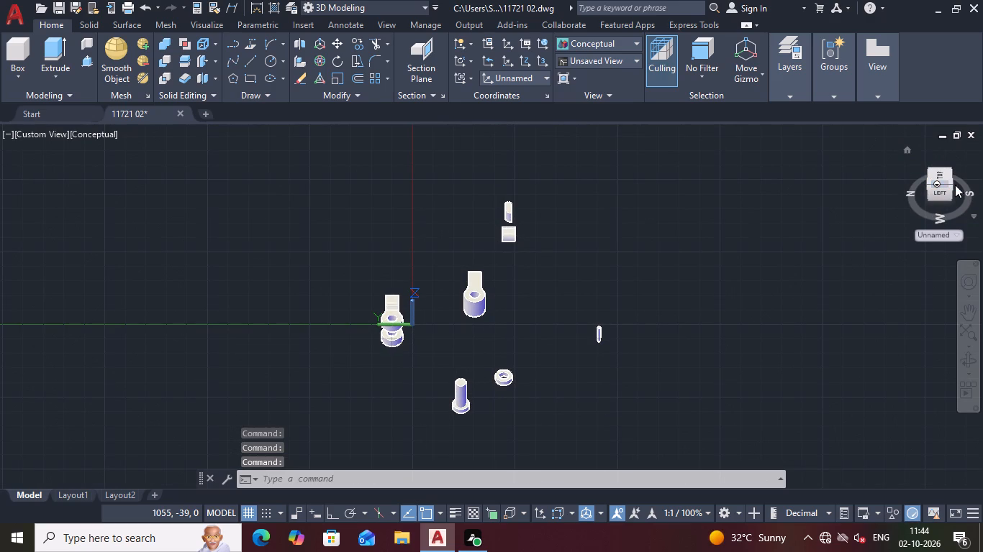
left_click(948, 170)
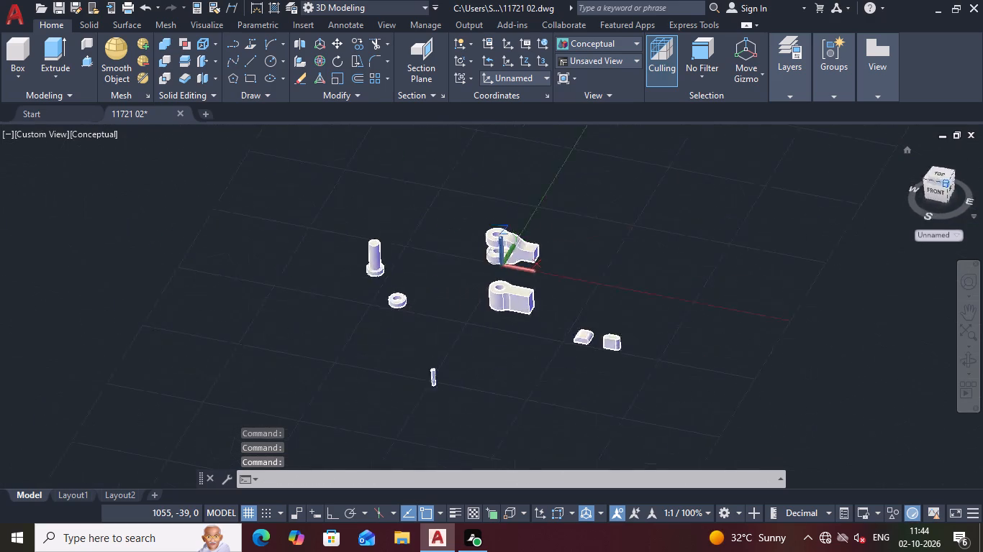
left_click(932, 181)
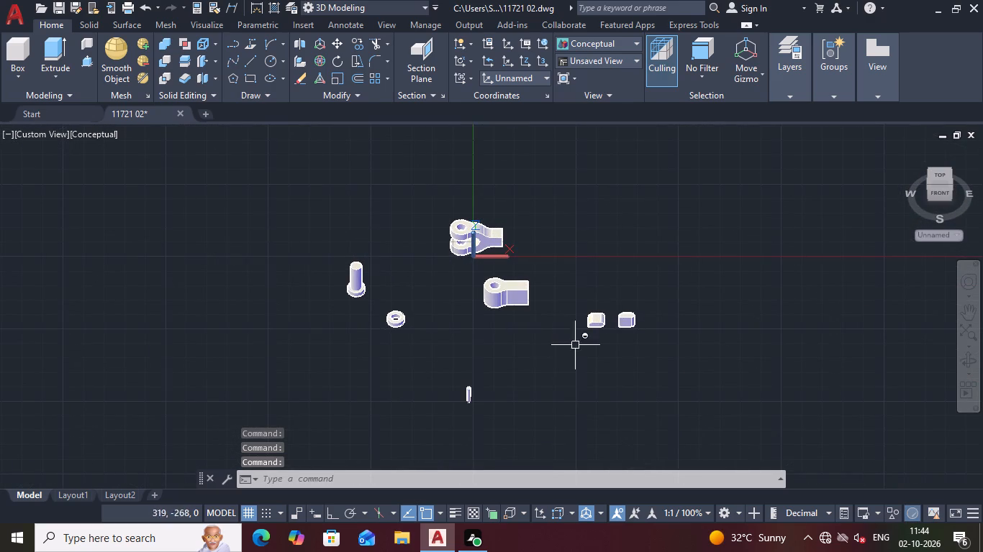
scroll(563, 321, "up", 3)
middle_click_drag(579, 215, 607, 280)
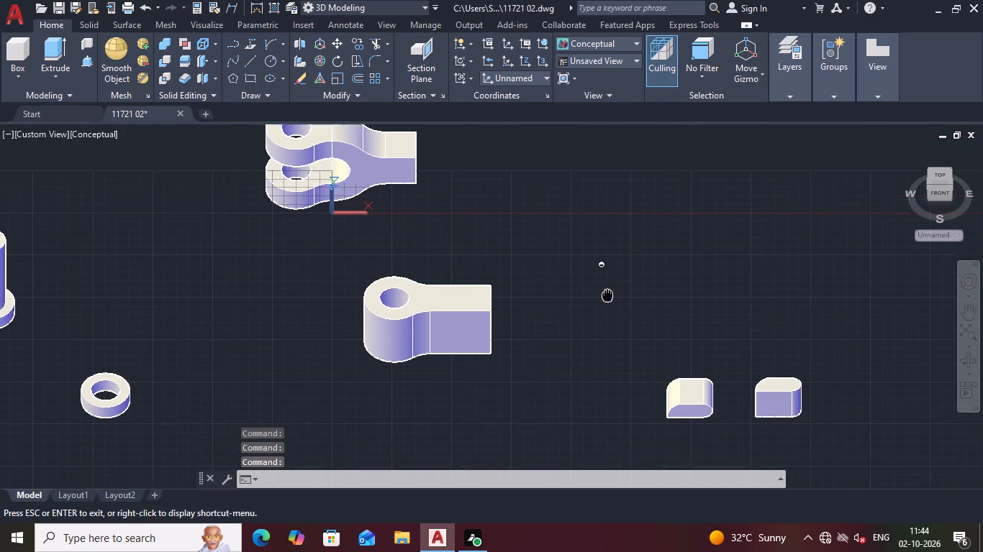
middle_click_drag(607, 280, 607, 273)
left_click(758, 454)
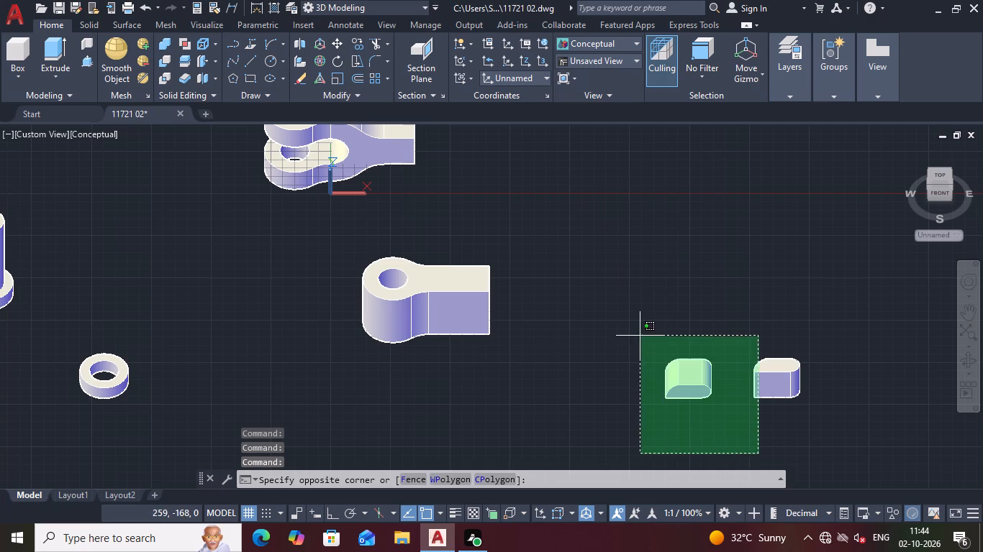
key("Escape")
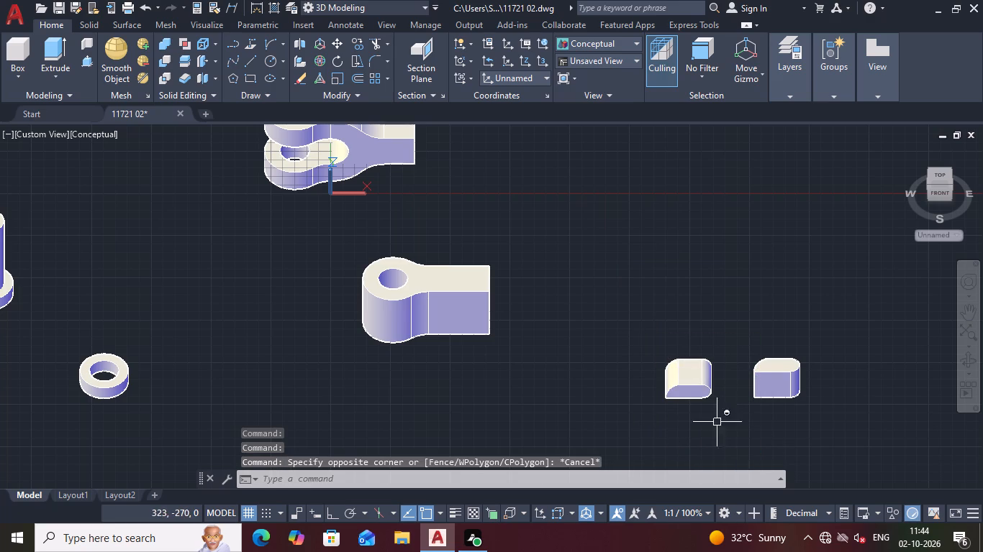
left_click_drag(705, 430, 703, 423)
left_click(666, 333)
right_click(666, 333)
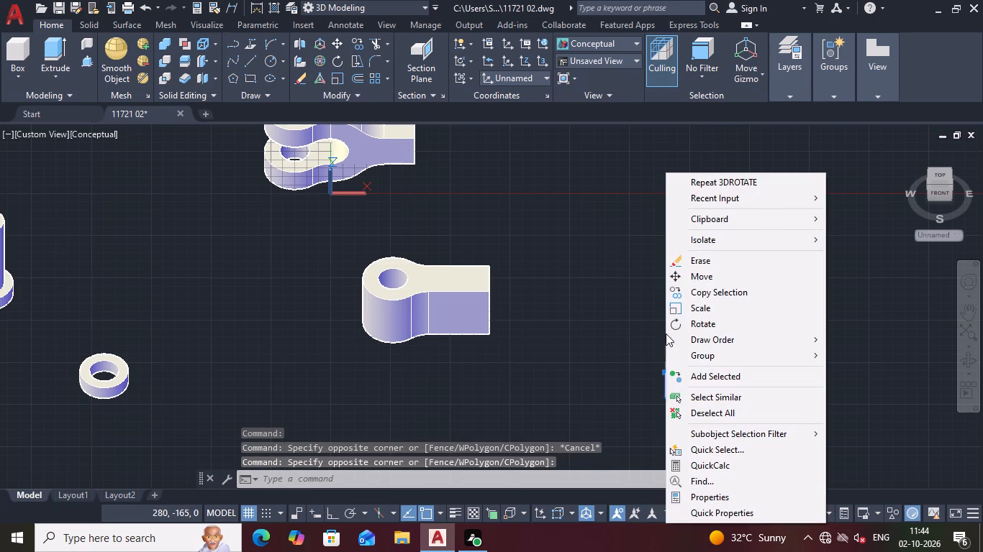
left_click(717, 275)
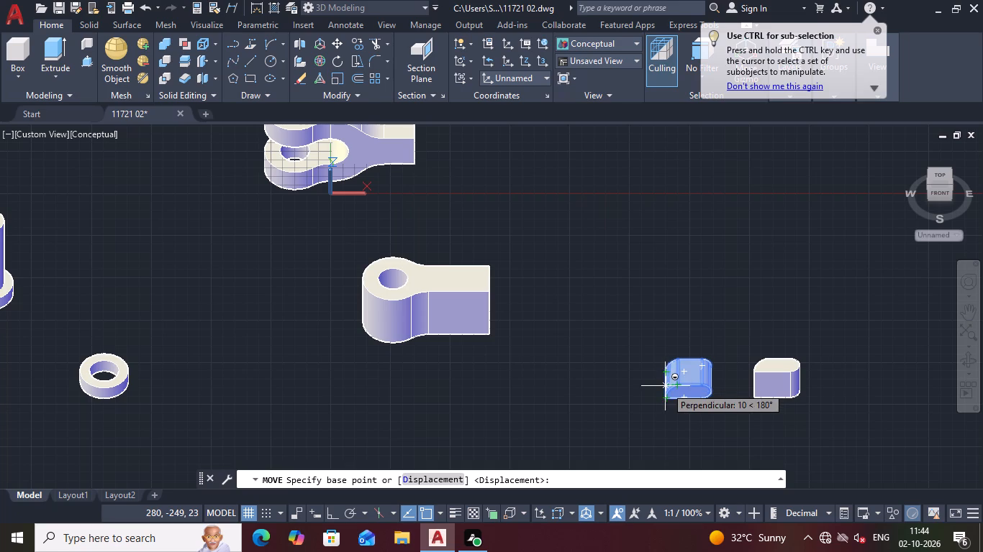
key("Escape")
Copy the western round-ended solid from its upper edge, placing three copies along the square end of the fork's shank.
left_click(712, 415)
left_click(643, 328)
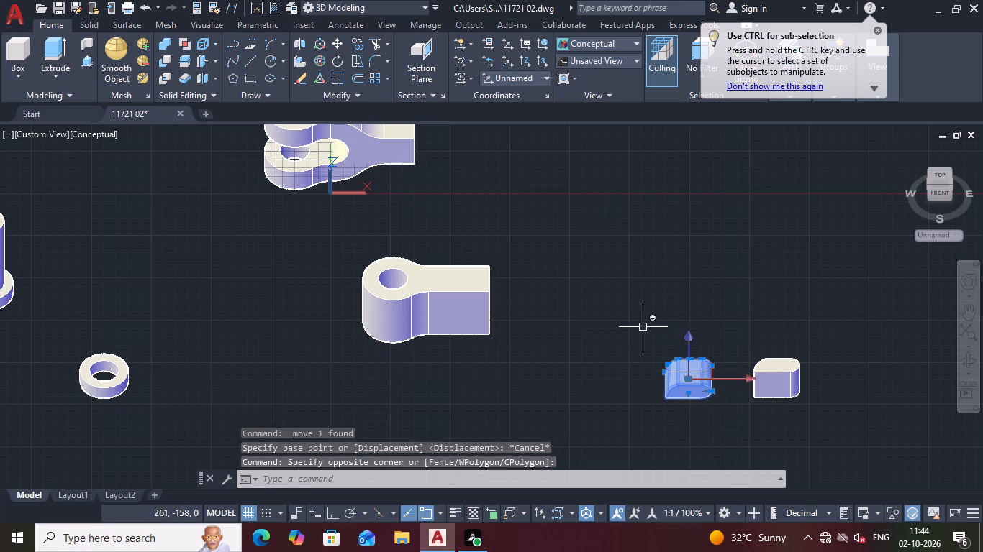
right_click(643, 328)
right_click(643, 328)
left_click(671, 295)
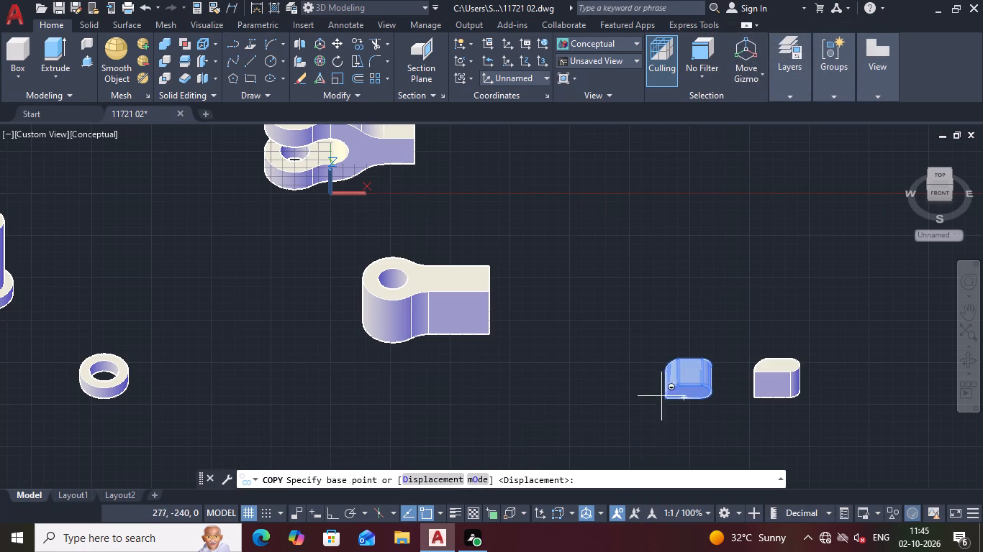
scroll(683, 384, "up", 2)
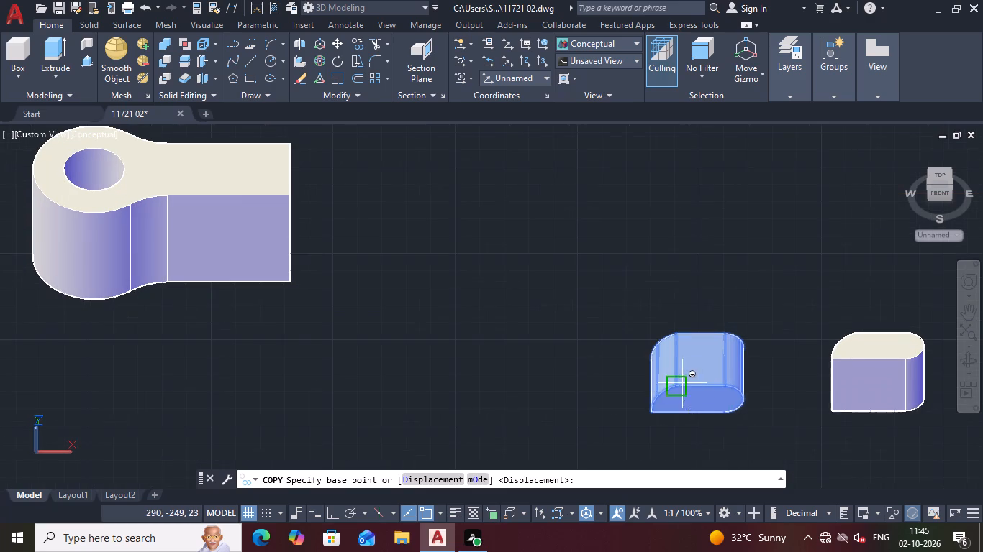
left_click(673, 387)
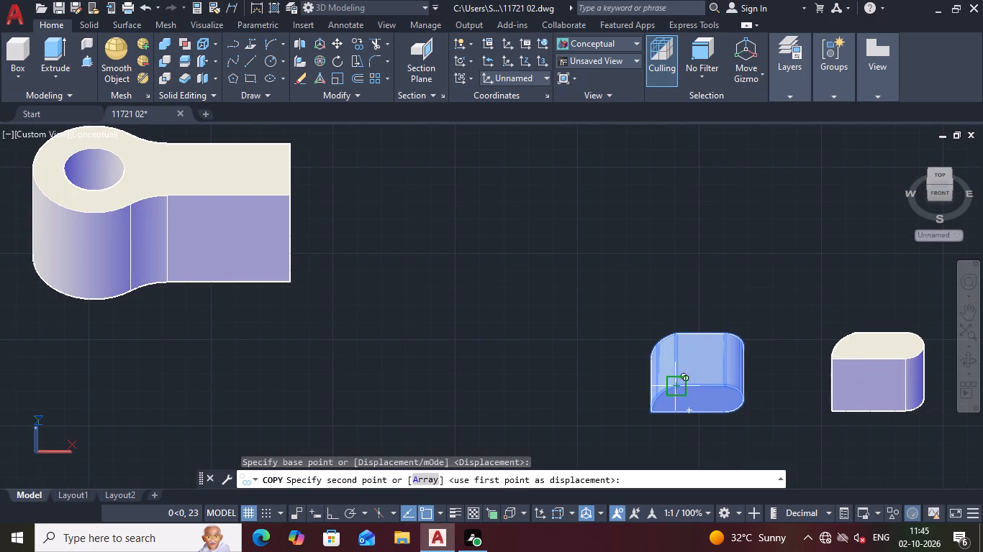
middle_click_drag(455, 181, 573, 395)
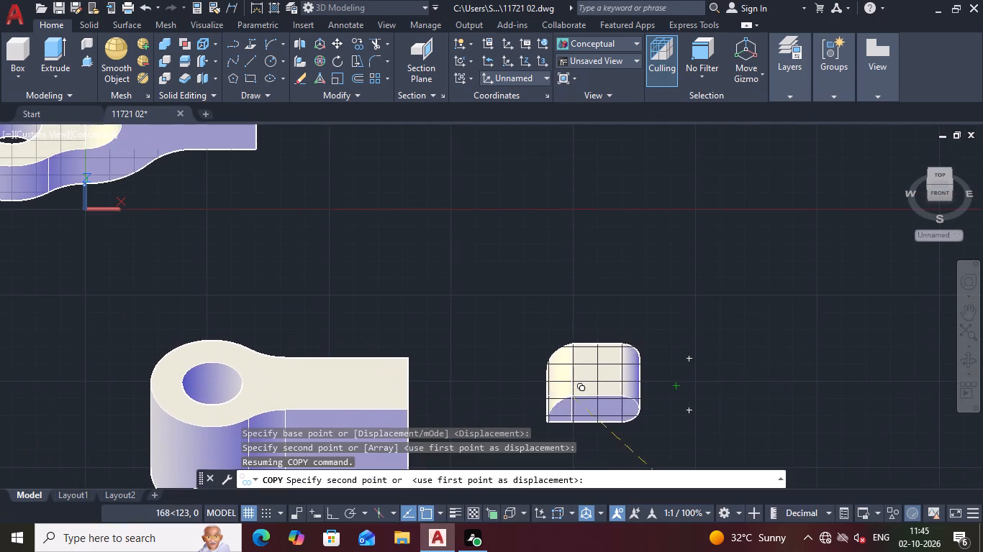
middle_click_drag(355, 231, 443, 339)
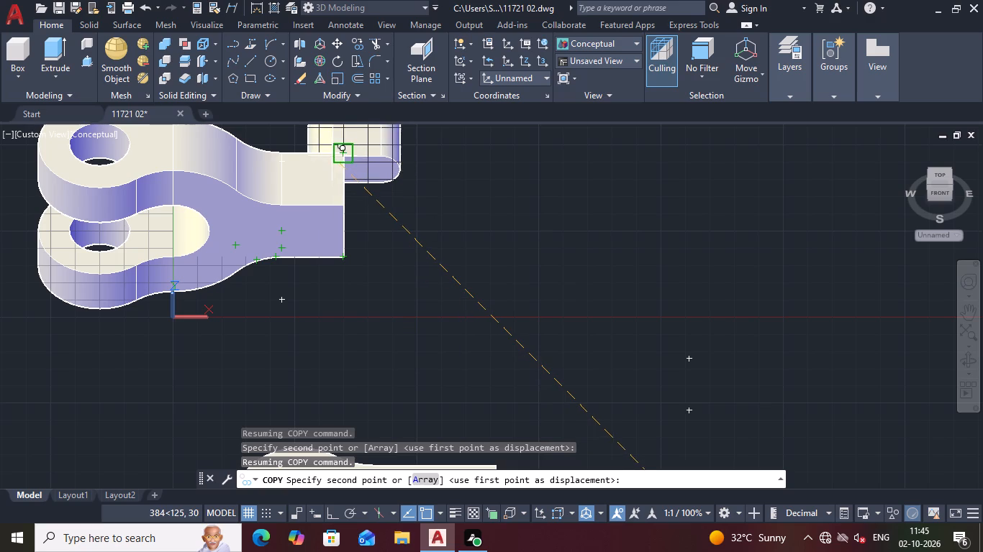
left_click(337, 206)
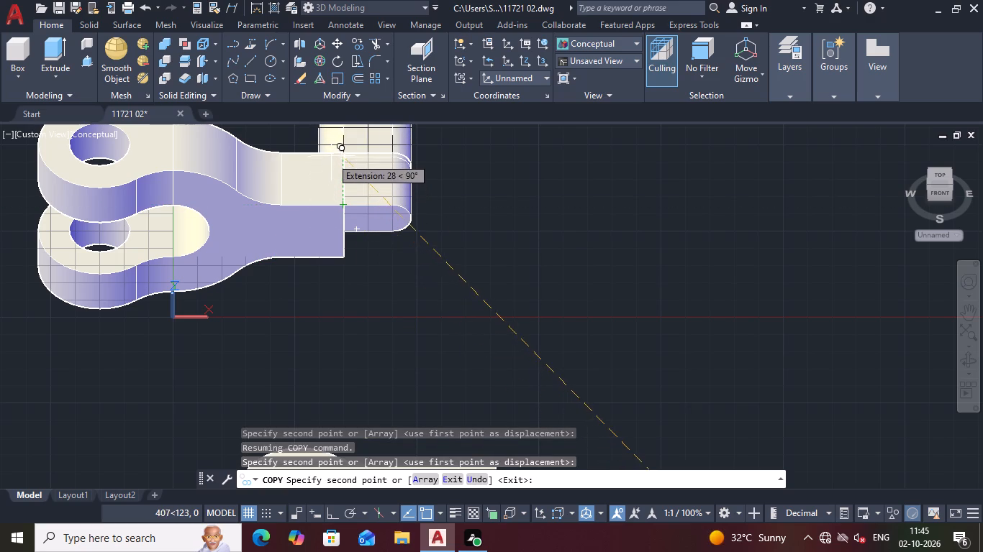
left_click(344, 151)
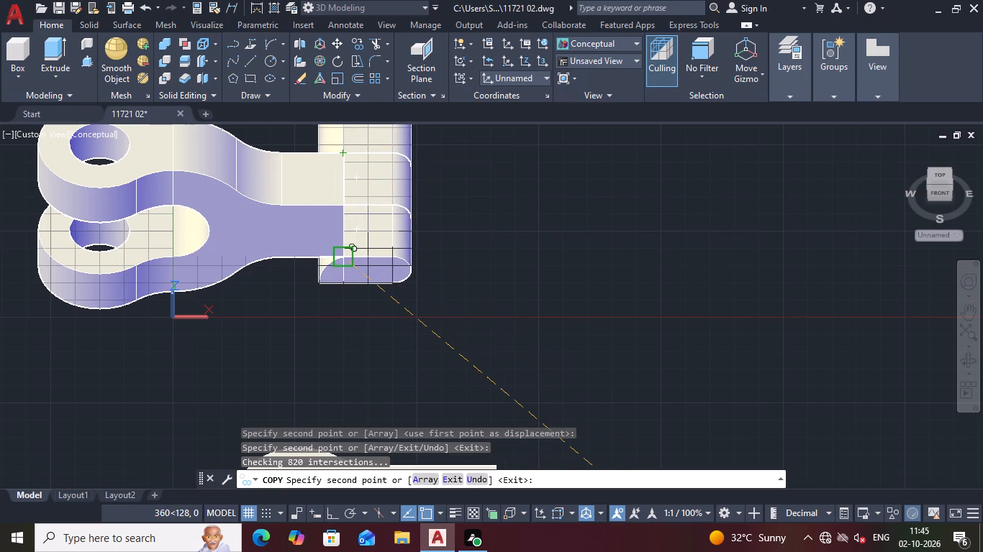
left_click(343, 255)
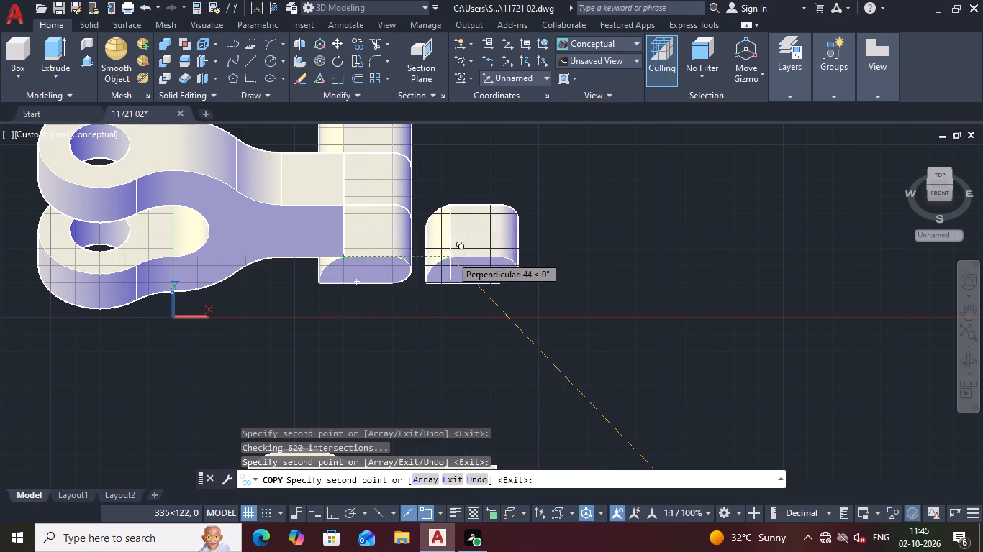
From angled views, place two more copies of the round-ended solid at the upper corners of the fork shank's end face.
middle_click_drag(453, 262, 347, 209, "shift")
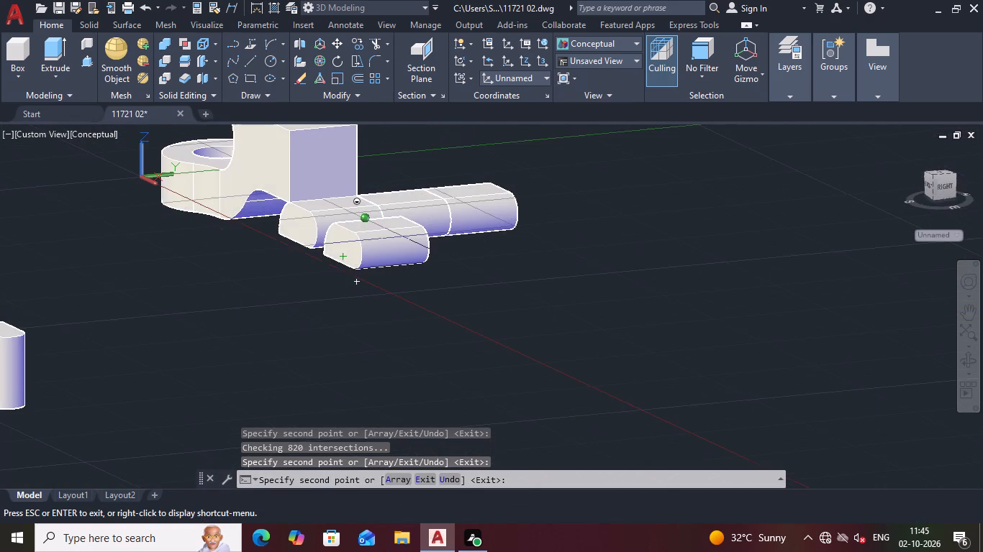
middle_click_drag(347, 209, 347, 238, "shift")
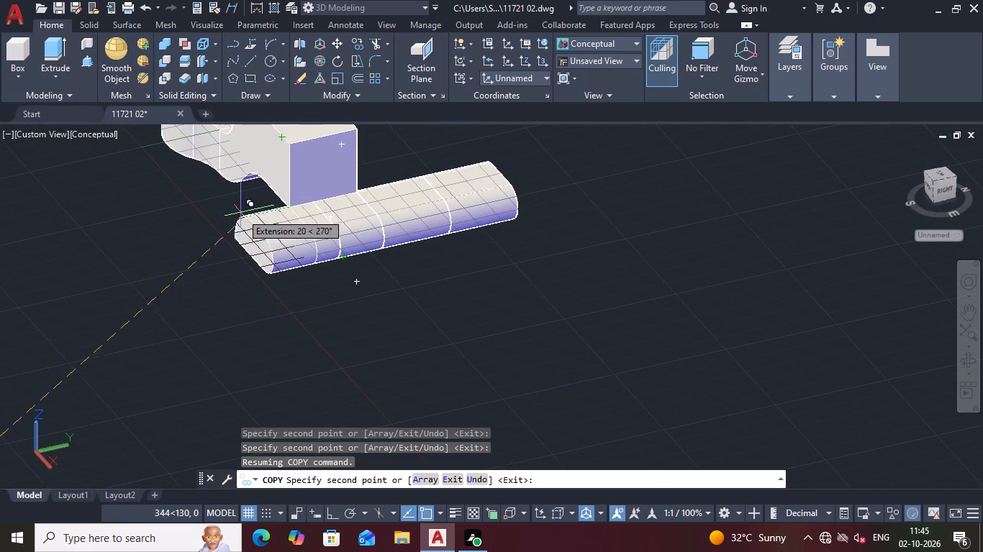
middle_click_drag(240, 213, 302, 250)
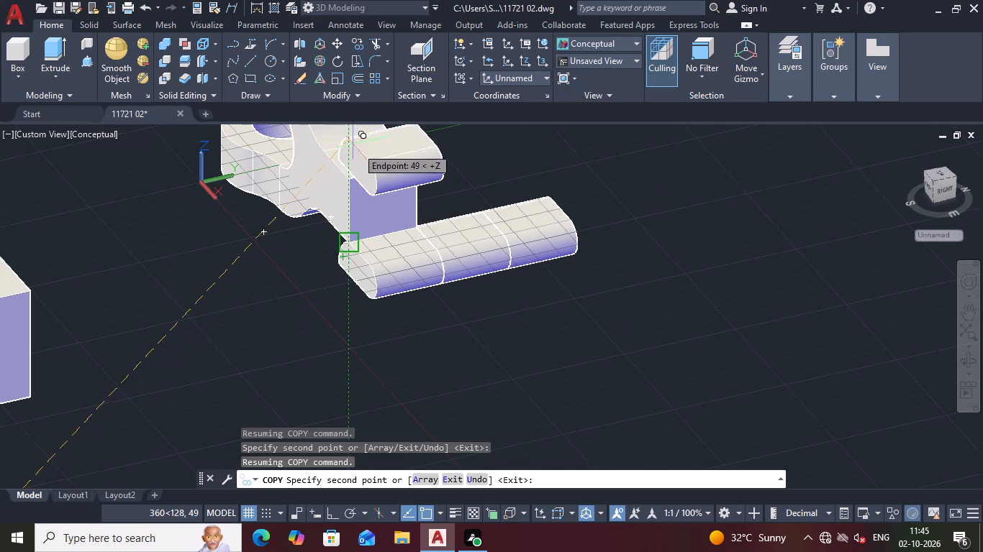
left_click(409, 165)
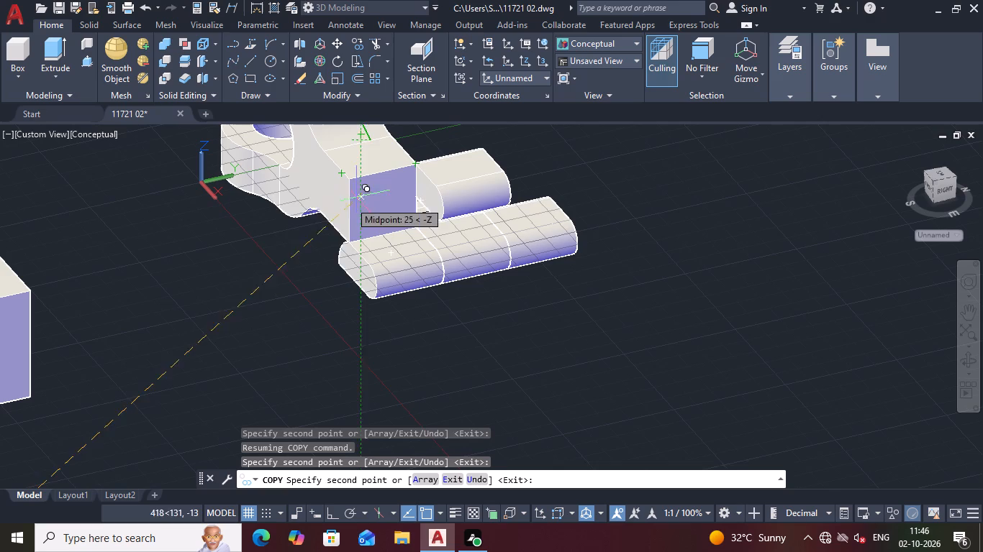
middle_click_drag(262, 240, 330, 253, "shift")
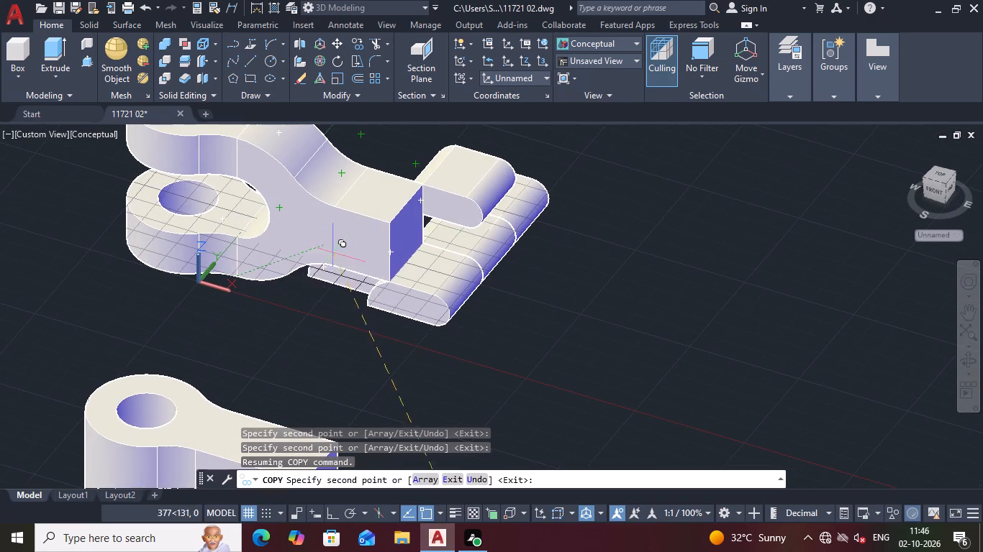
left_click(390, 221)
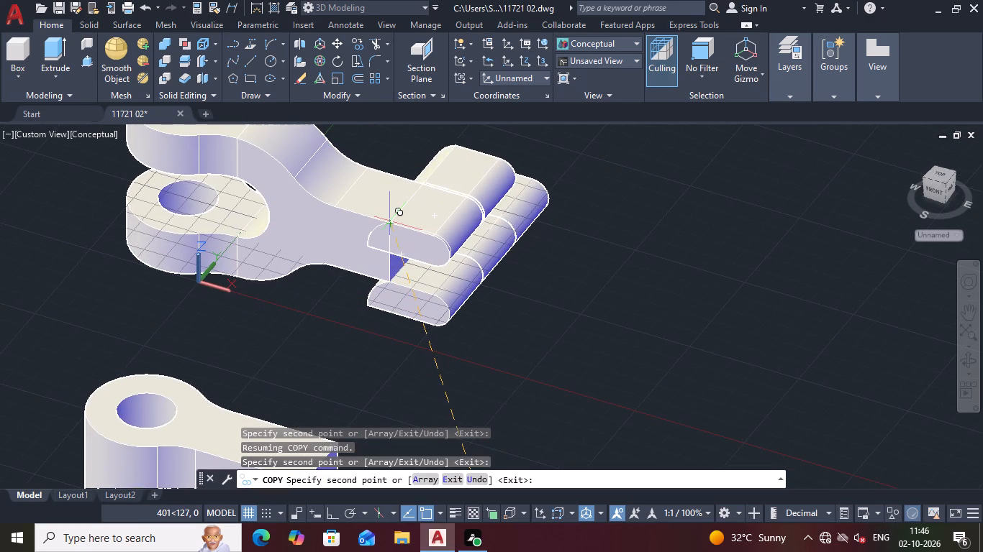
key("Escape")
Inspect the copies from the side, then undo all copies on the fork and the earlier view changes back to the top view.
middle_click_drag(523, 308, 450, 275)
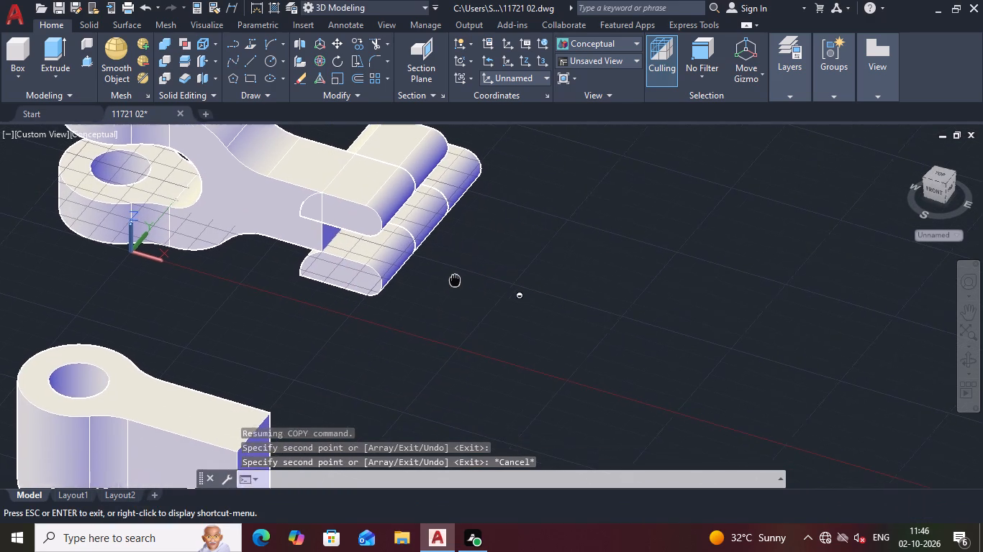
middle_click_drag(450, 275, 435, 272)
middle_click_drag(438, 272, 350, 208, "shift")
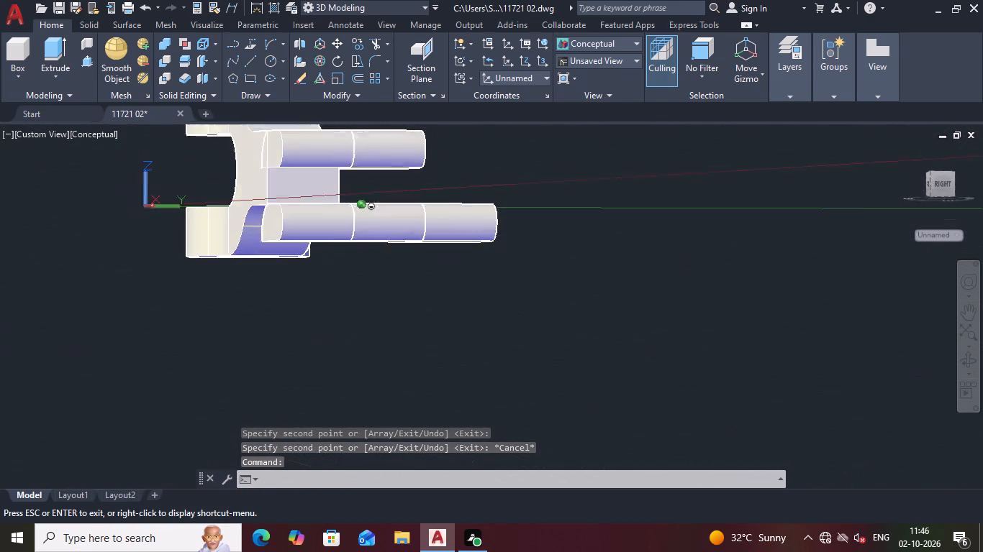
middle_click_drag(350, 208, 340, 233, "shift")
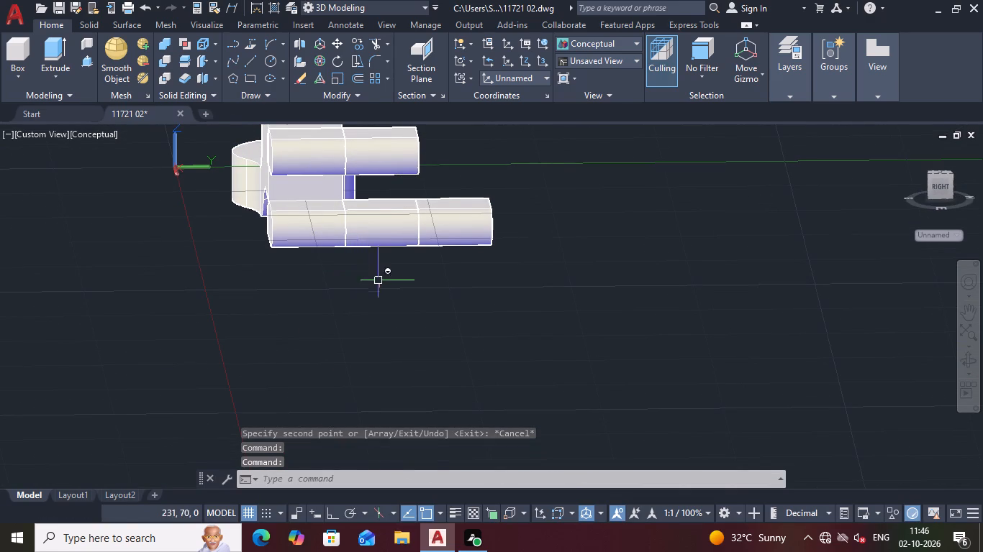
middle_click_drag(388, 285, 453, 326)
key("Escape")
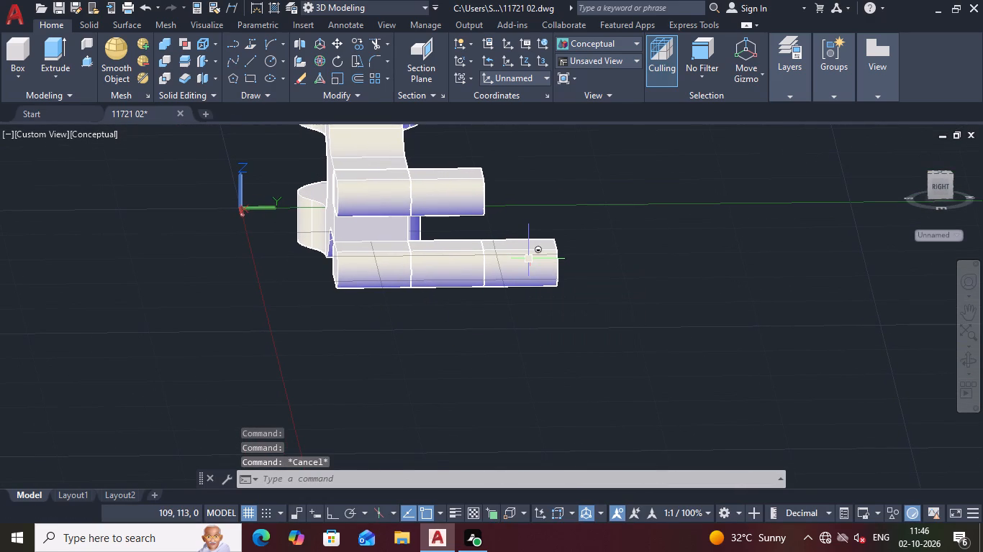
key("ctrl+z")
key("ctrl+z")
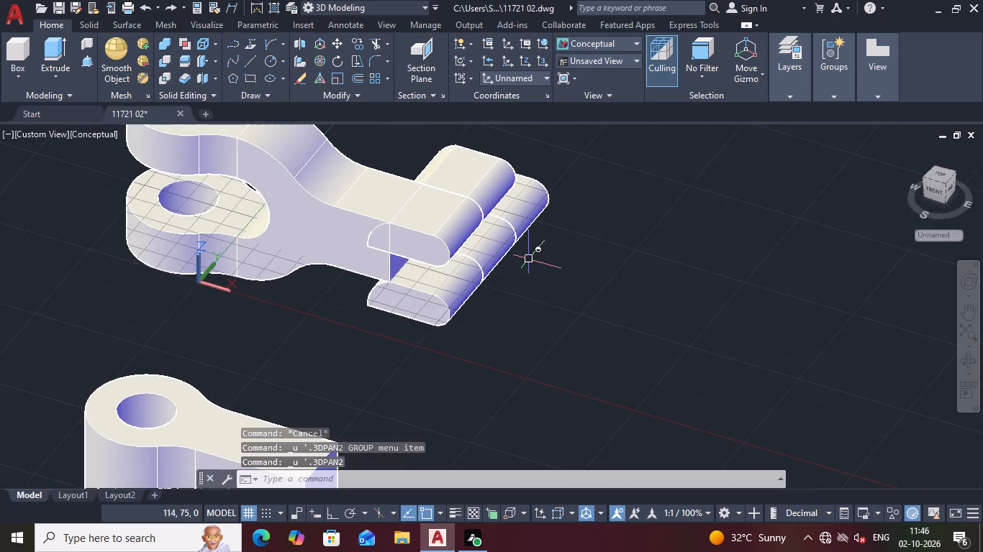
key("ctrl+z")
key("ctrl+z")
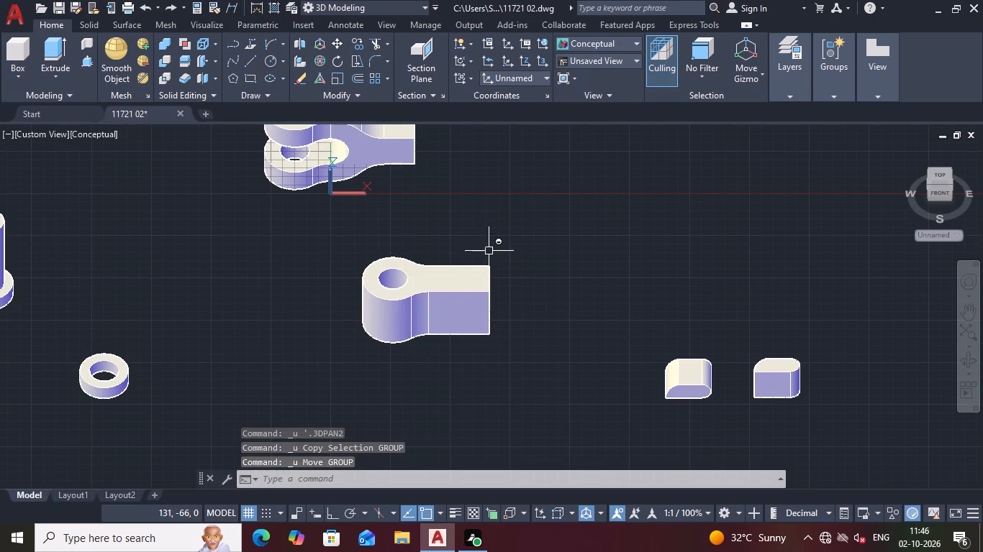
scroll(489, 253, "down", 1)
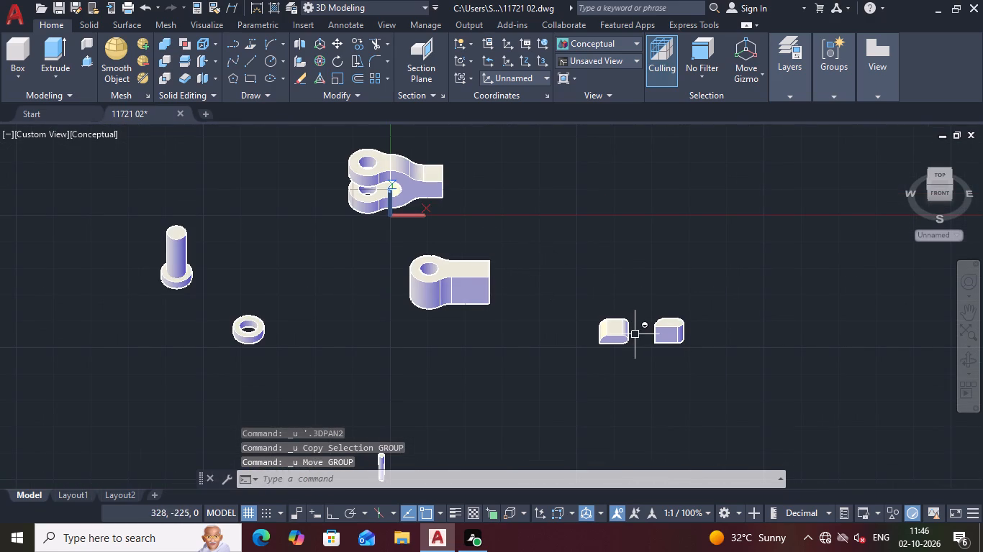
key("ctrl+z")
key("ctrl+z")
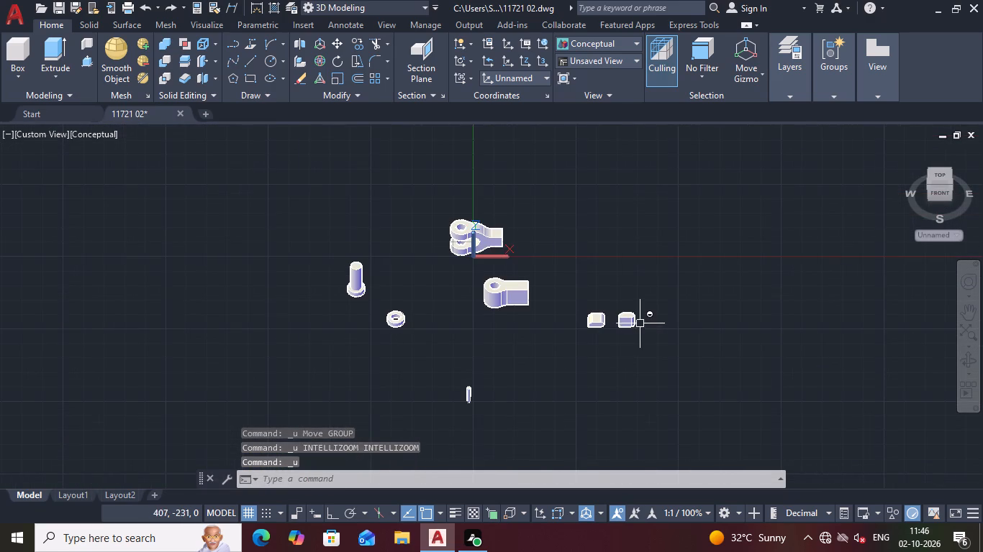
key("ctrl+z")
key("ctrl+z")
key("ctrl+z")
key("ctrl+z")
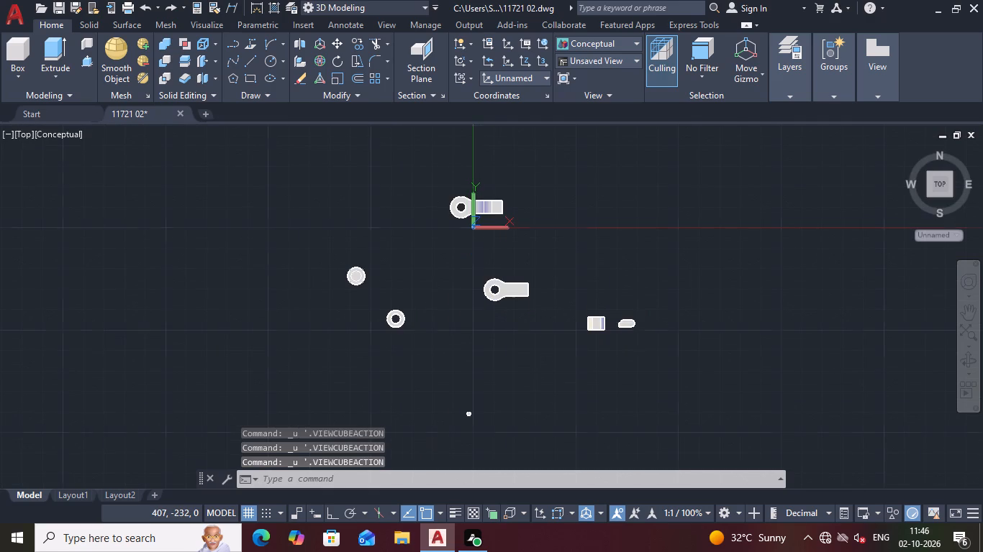
Undo the 3D rotation of the western round-ended solid, together with the view changes made since it.
key("ctrl+z")
key("ctrl+z")
key("ctrl+z")
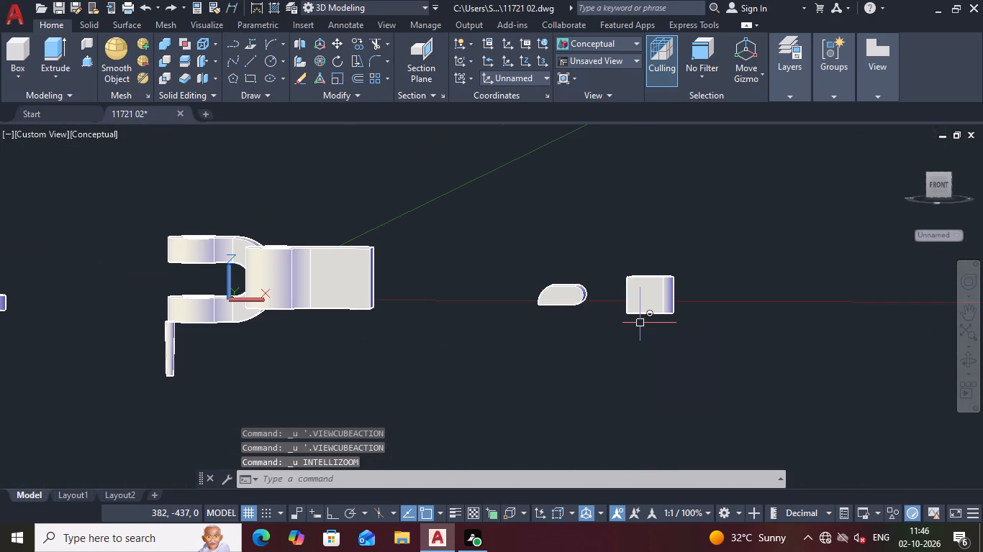
key("ctrl+z")
key("ctrl+z")
key("ctrl+z")
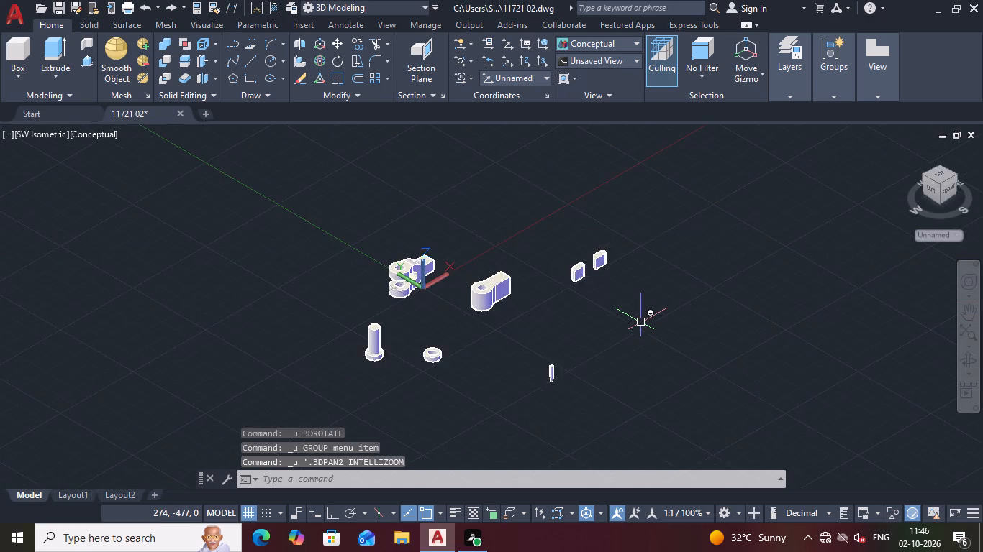
Undo further back through the earlier view changes until the pasted second round-ended solid and its copy operation are reversed.
key("ctrl+z")
key("ctrl+z")
key("ctrl+z")
key("ctrl+z")
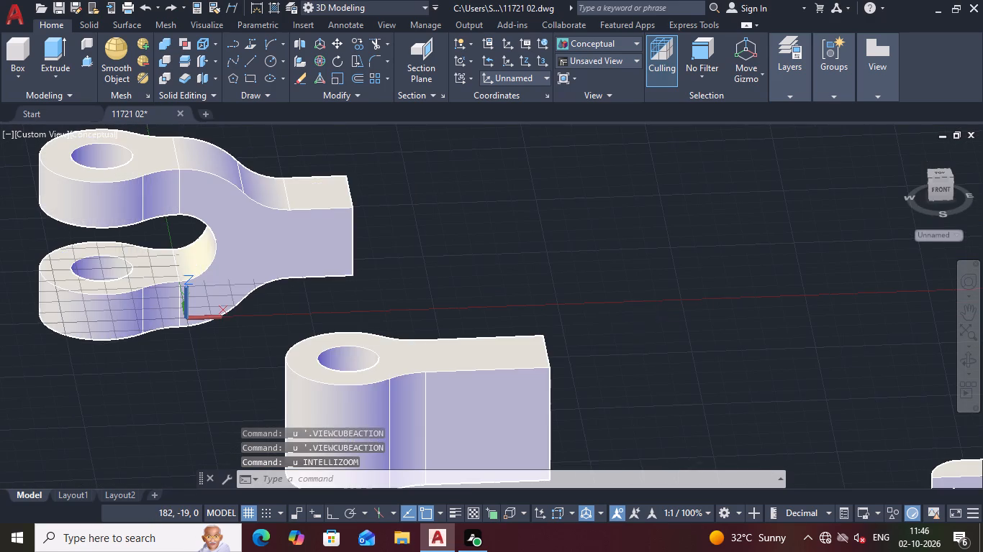
key("ctrl+z")
key("ctrl+z")
key("ctrl+z")
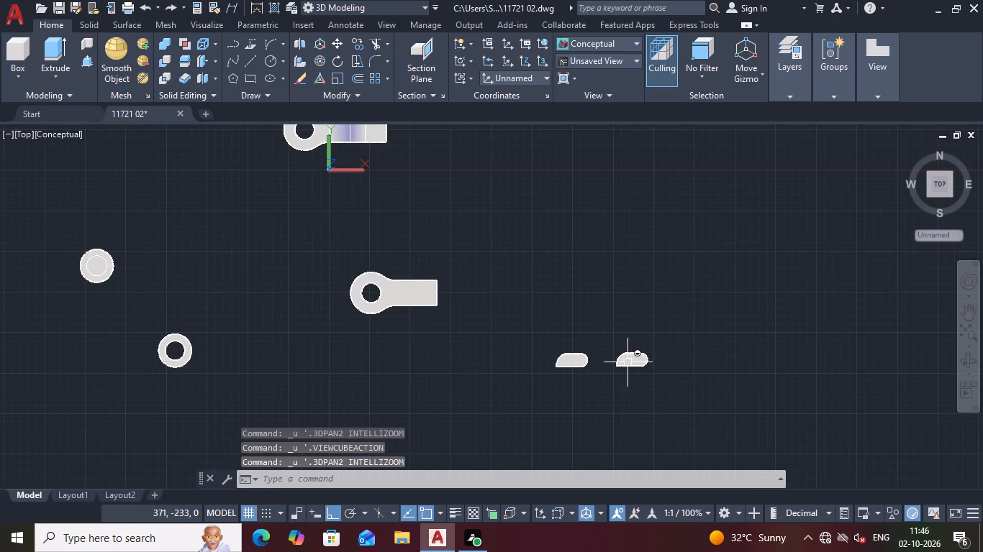
key("ctrl+z")
key("ctrl+z")
key("ctrl+z")
key("ctrl+z")
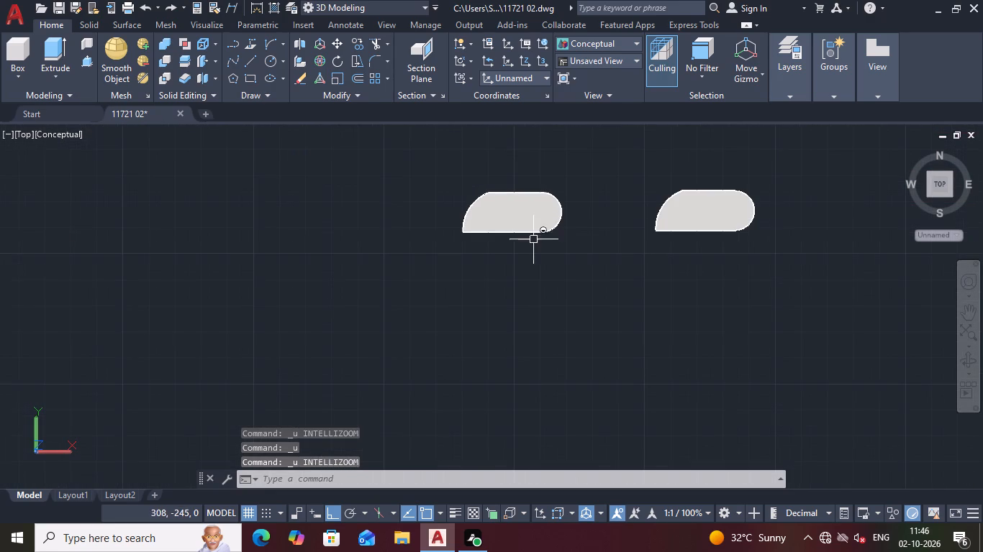
key("ctrl+z")
scroll(577, 230, "up", 2, "ctrl")
key("ctrl+z")
key("ctrl+z")
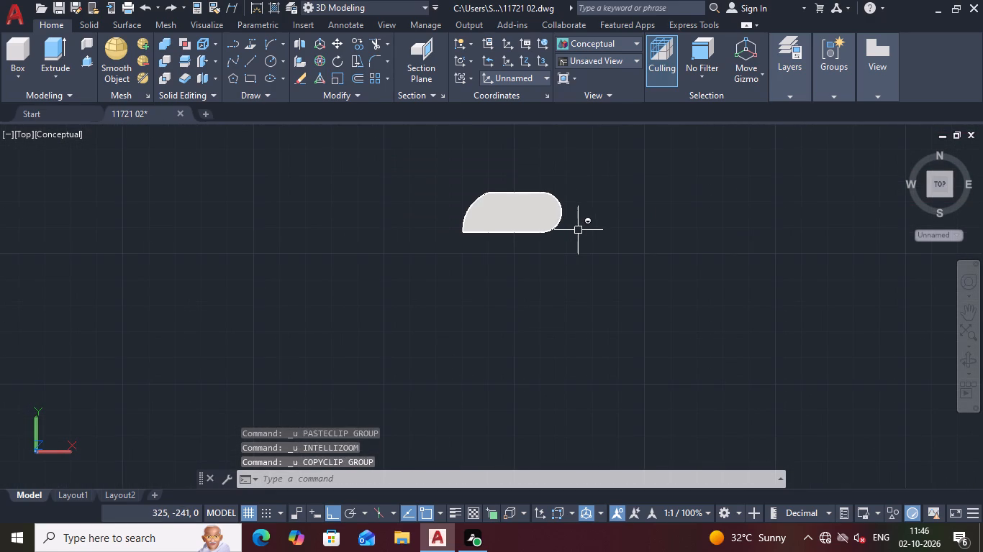
Undo the extrusion of the remaining round-ended solid, going back to its flat closed outline in the top view.
key("ctrl+z")
key("ctrl+z")
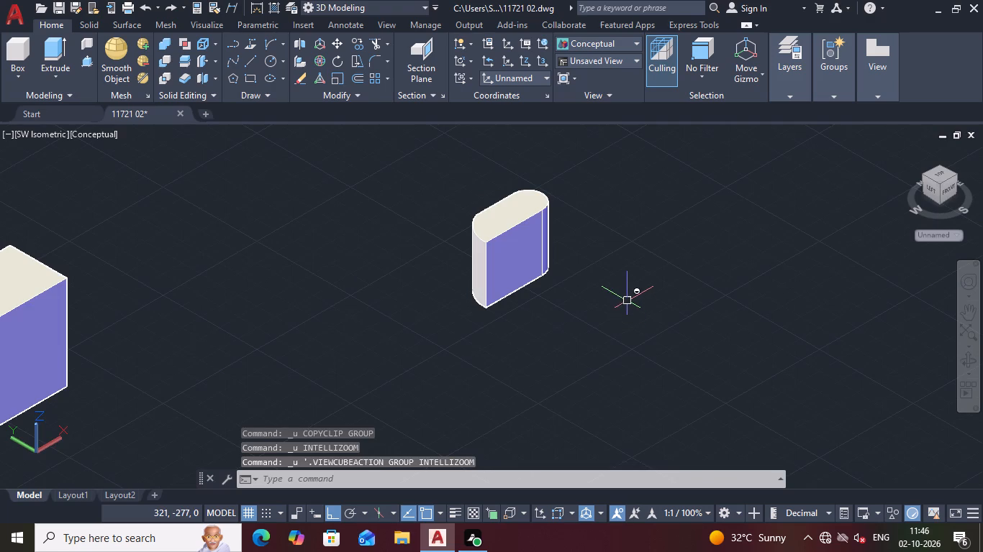
key("ctrl+z")
key("ctrl+z")
key("ctrl+z")
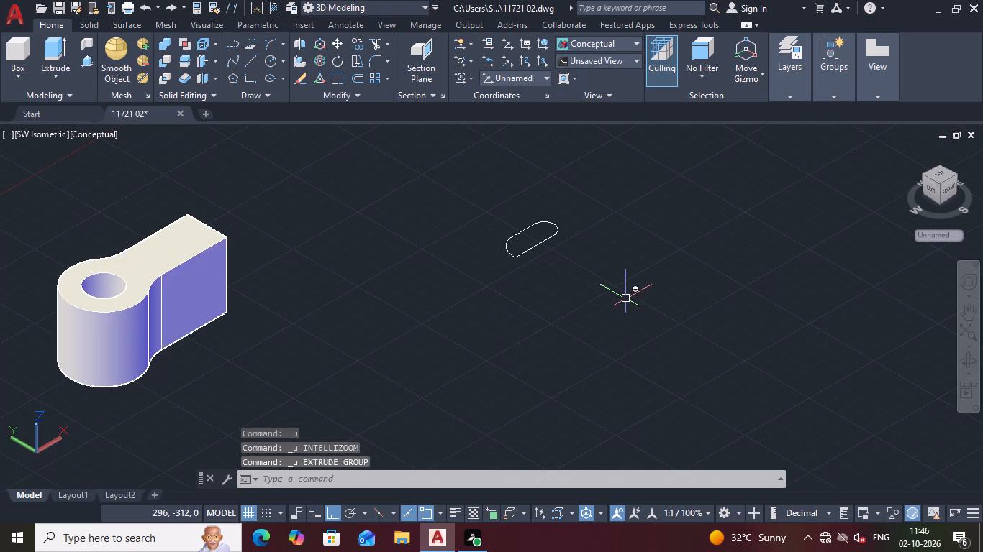
key("ctrl+z")
key("ctrl+z")
scroll(622, 291, "down", 2)
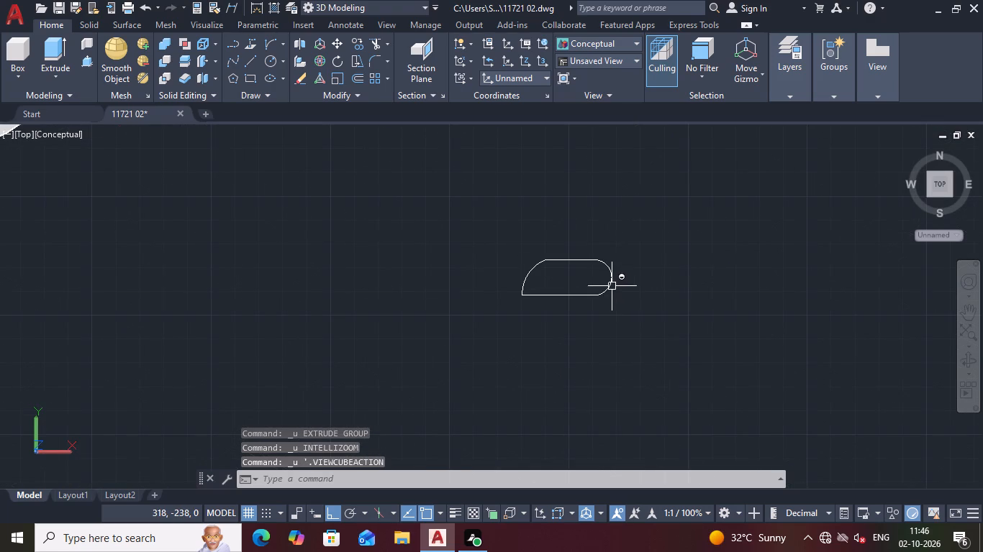
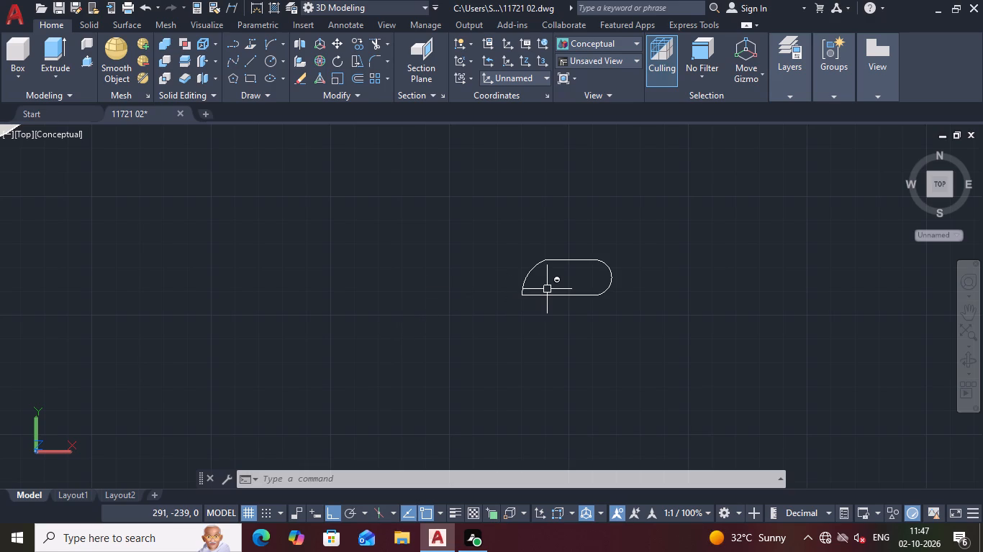
Examine the flat round-ended outline and survey the separated knuckle joint parts around it in the top view.
scroll(547, 286, "up", 2)
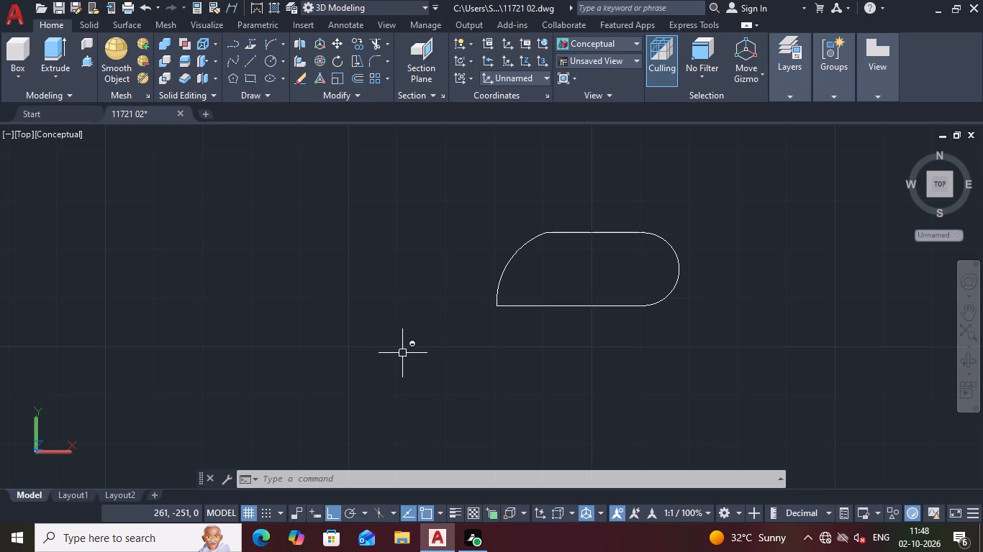
scroll(418, 329, "down", 2)
scroll(258, 293, "down", 1)
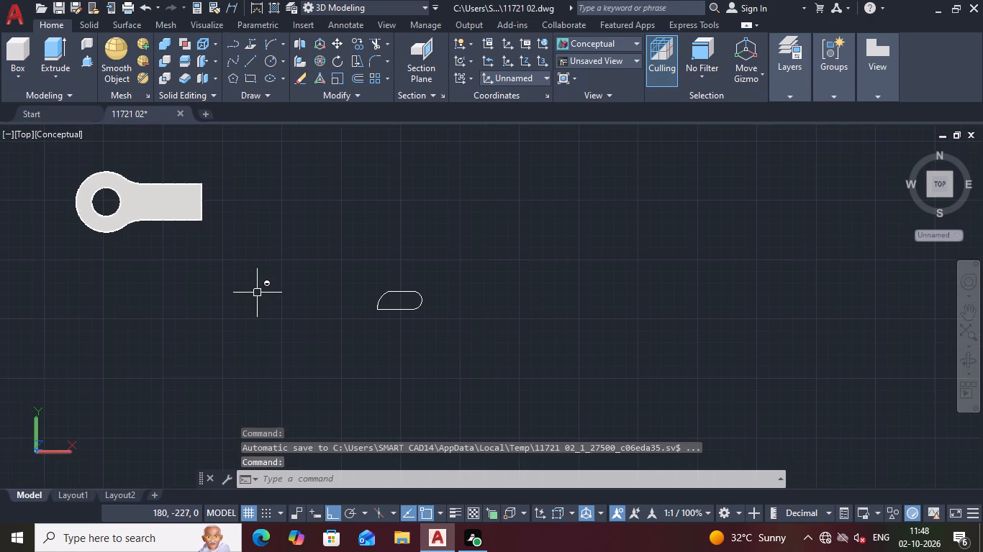
scroll(244, 295, "down", 1)
middle_click_drag(244, 295, 478, 313)
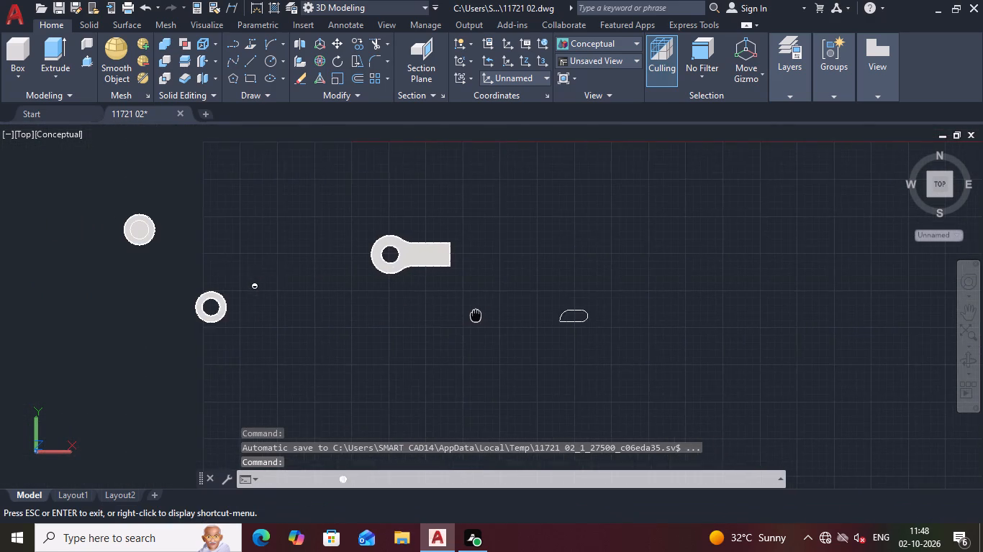
middle_click_drag(478, 313, 495, 313)
middle_click_drag(332, 247, 338, 307)
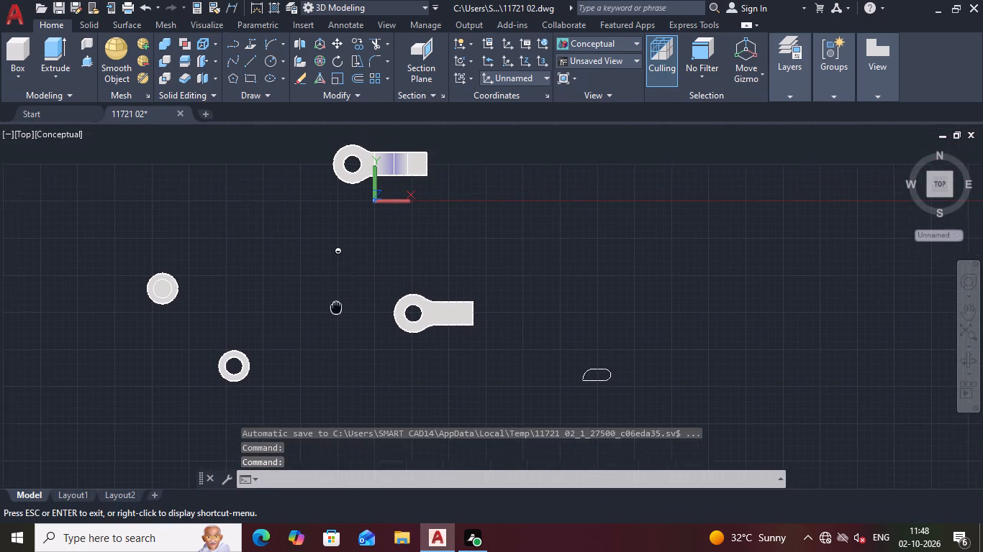
middle_click_drag(338, 307, 548, 285)
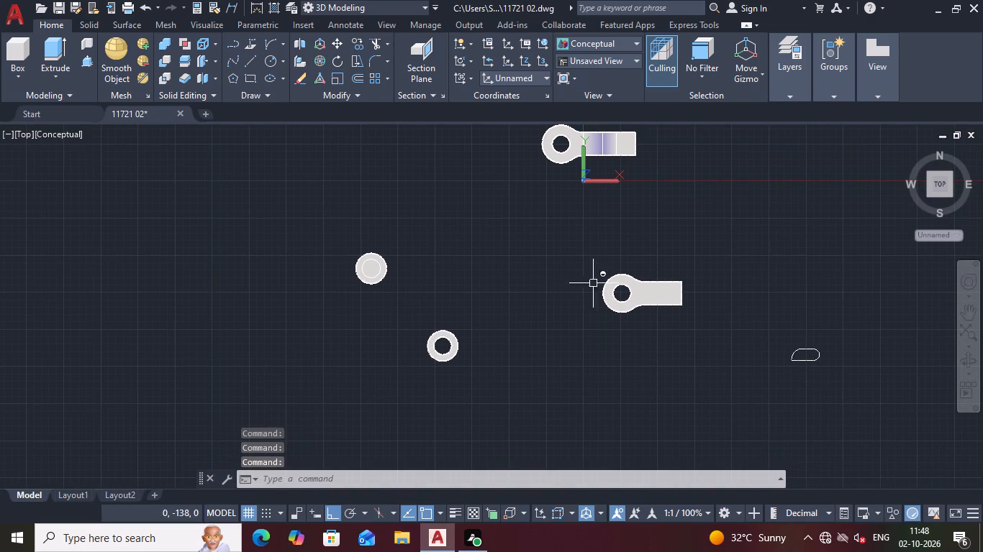
scroll(624, 283, "down", 2)
scroll(610, 395, "up", 2)
scroll(610, 398, "down", 1)
scroll(612, 399, "up", 1)
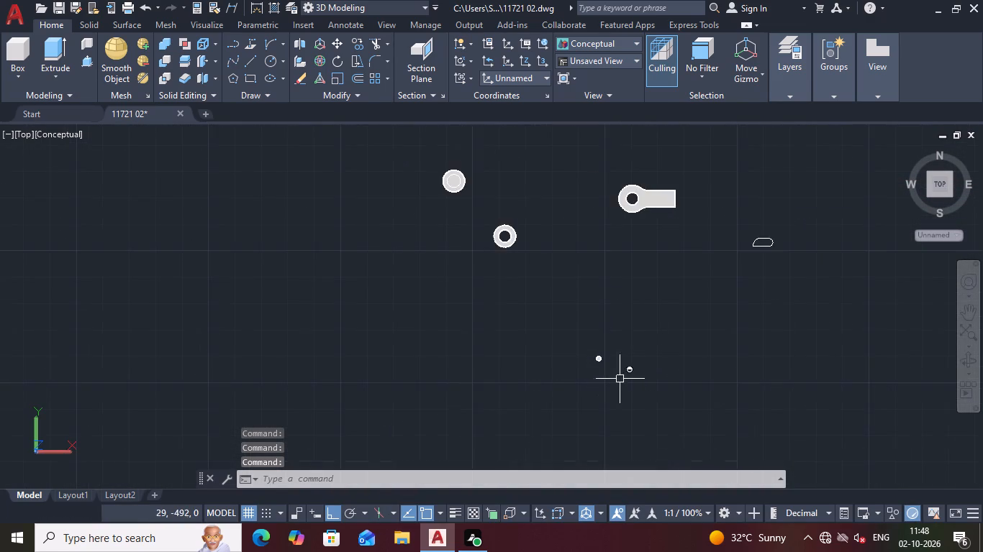
scroll(600, 346, "up", 3)
scroll(599, 388, "down", 3)
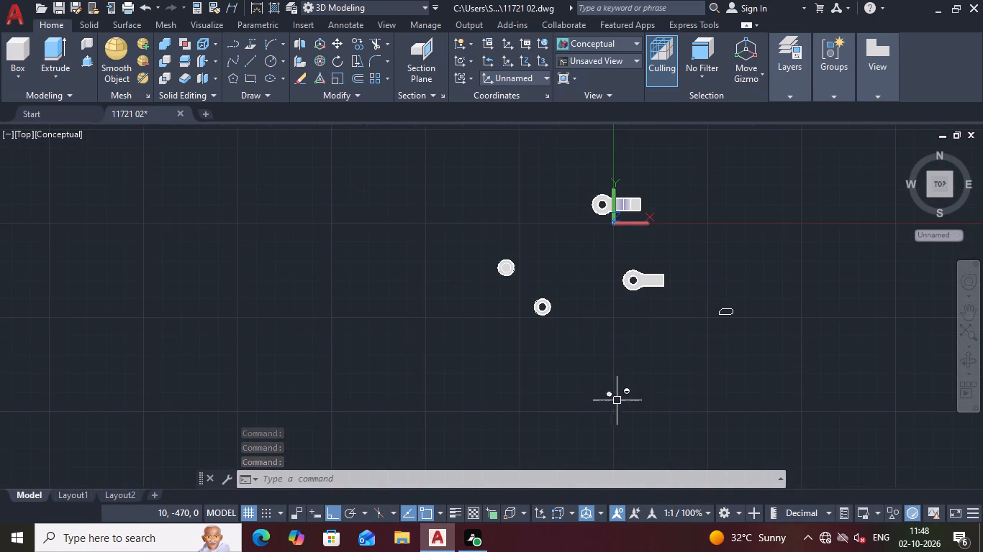
middle_click_drag(712, 356, 610, 377)
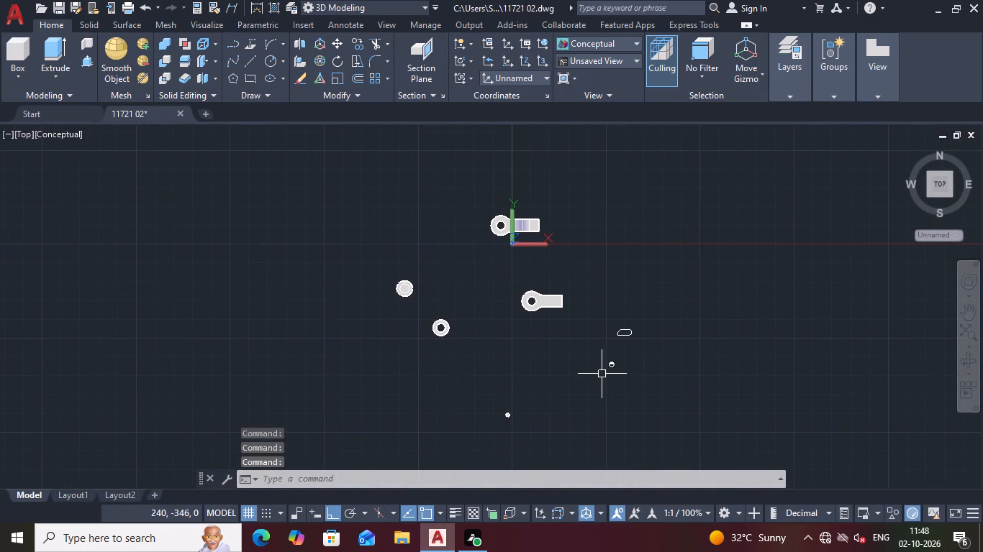
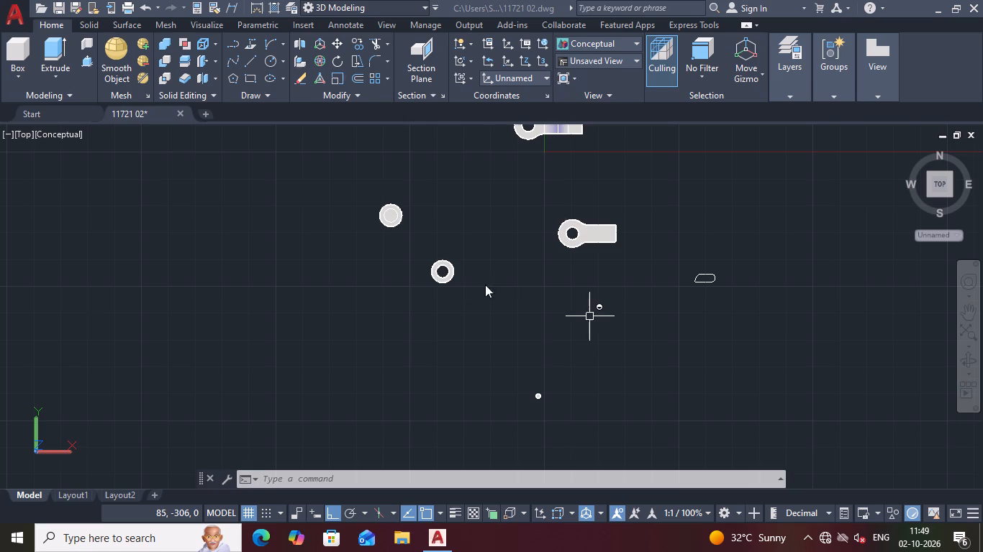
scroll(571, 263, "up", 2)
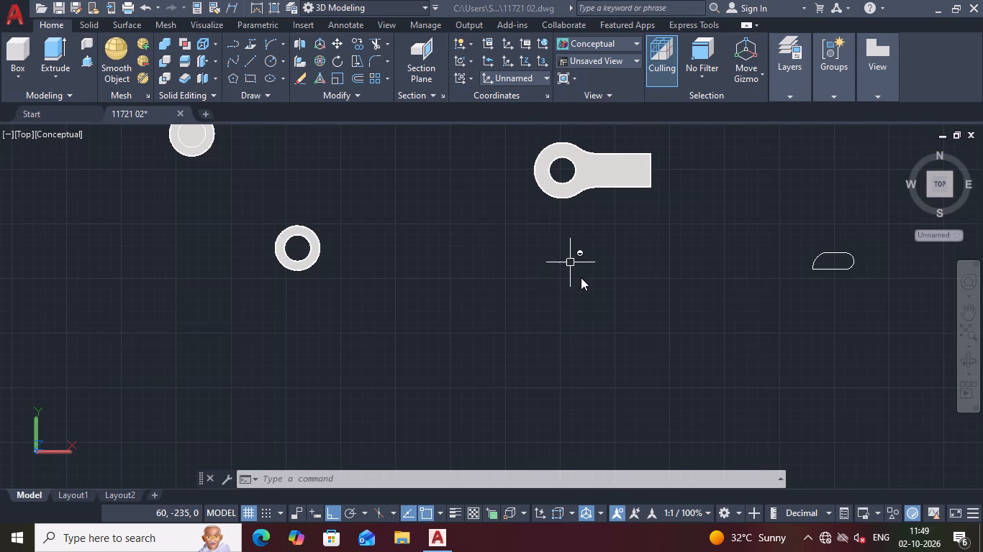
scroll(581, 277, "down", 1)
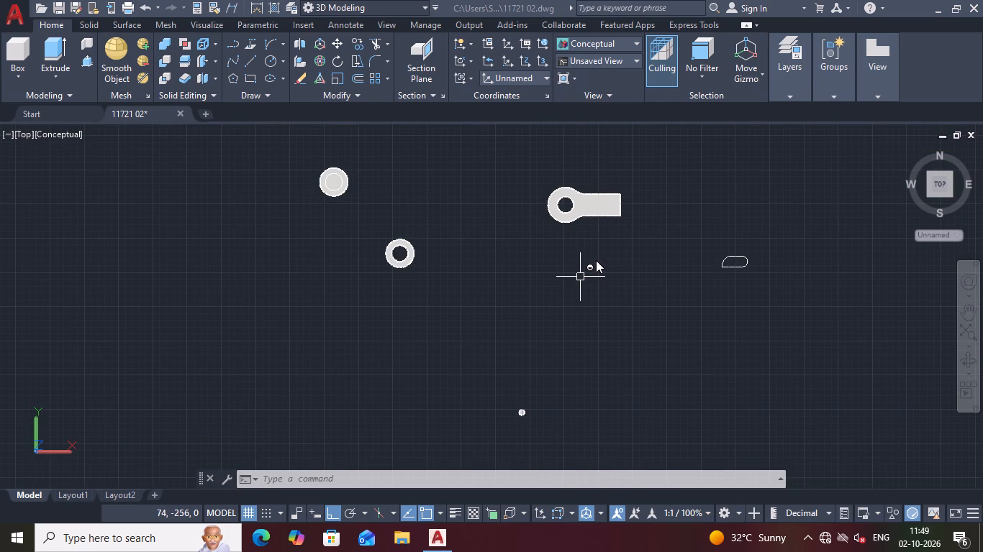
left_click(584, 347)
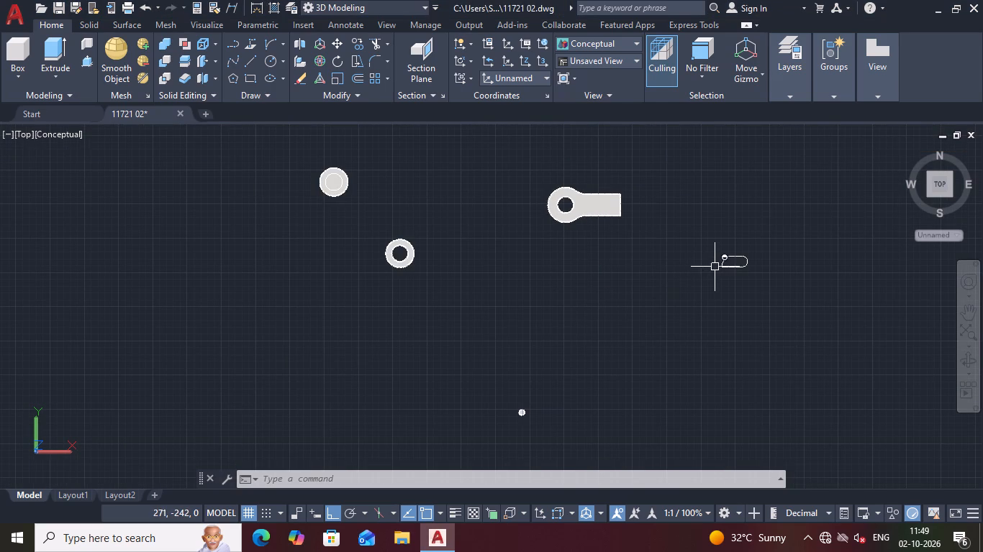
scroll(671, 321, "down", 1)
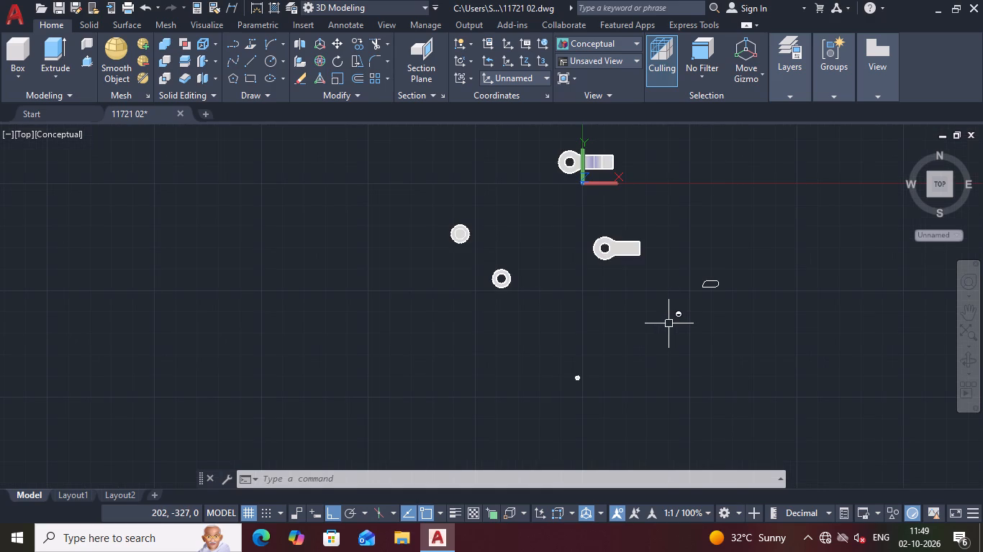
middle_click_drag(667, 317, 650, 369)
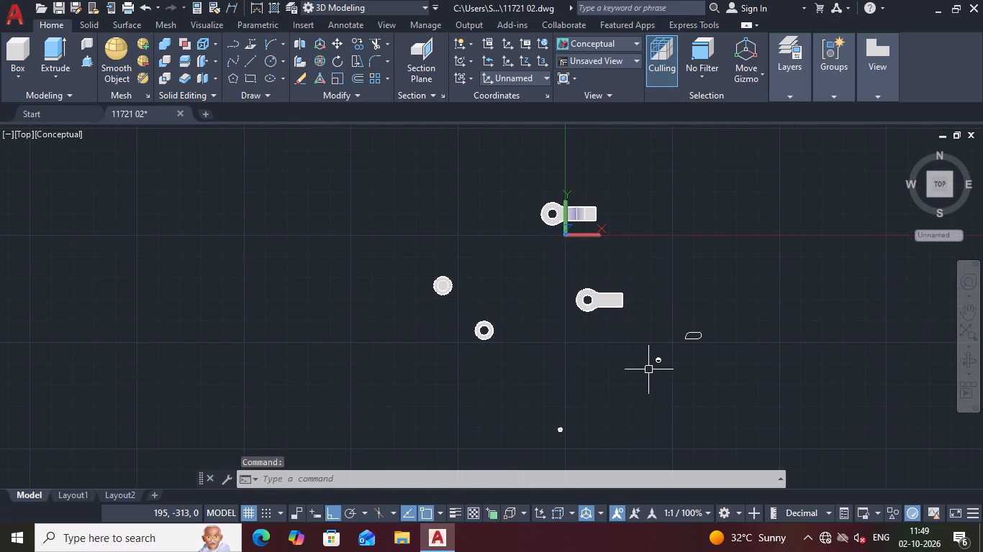
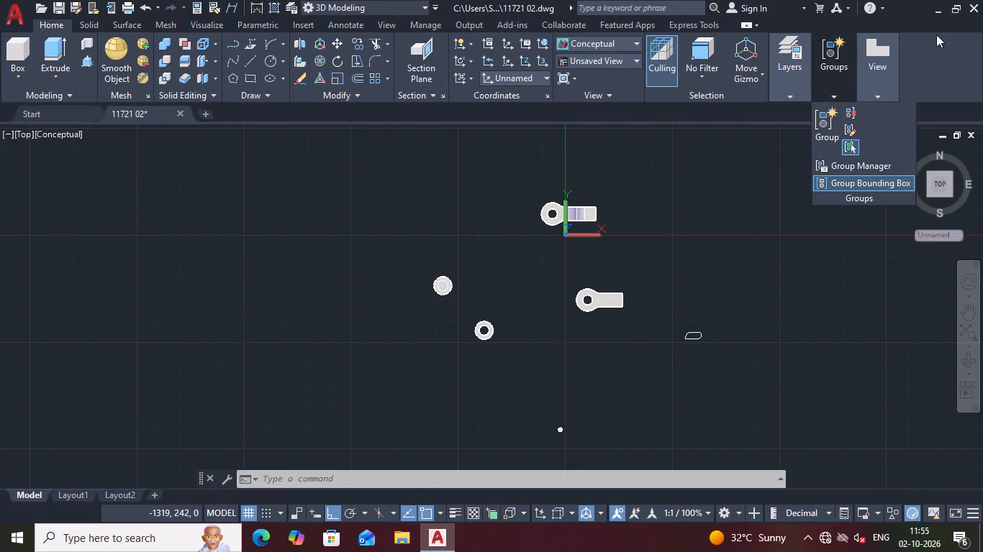
Examine the flat round-ended polyline profile closely in the top view, checking its outline and its place among the separated parts.
scroll(707, 364, "up", 3)
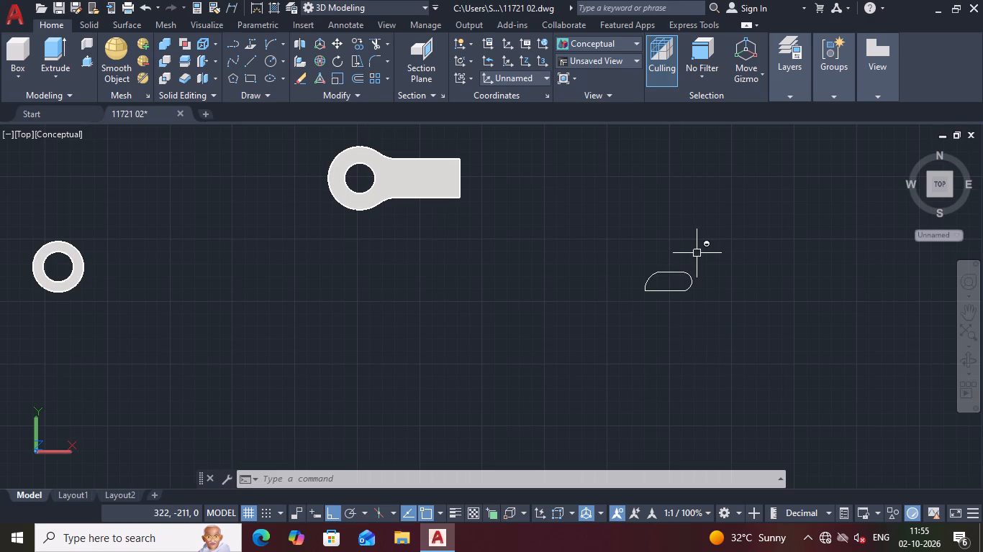
scroll(693, 309, "up", 2)
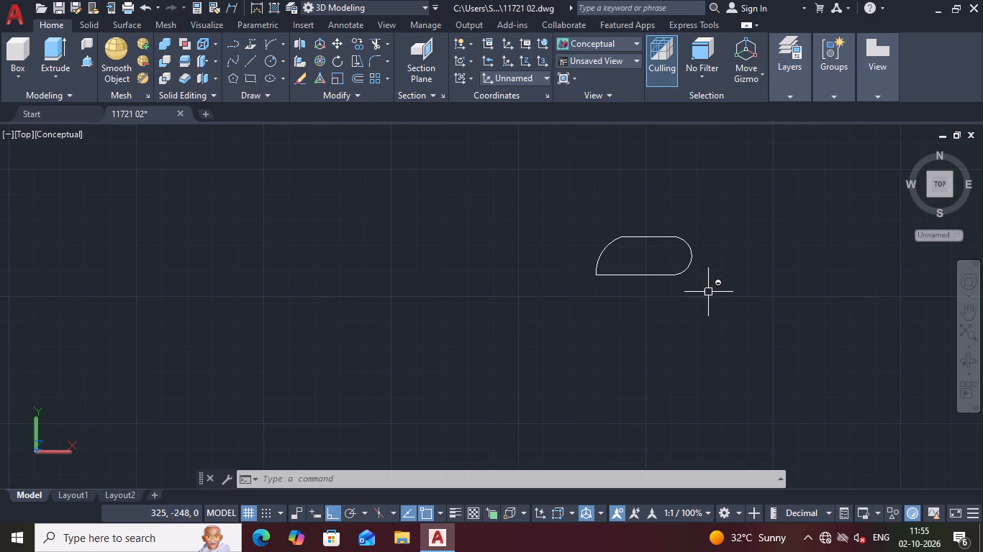
middle_click_drag(705, 305, 695, 348)
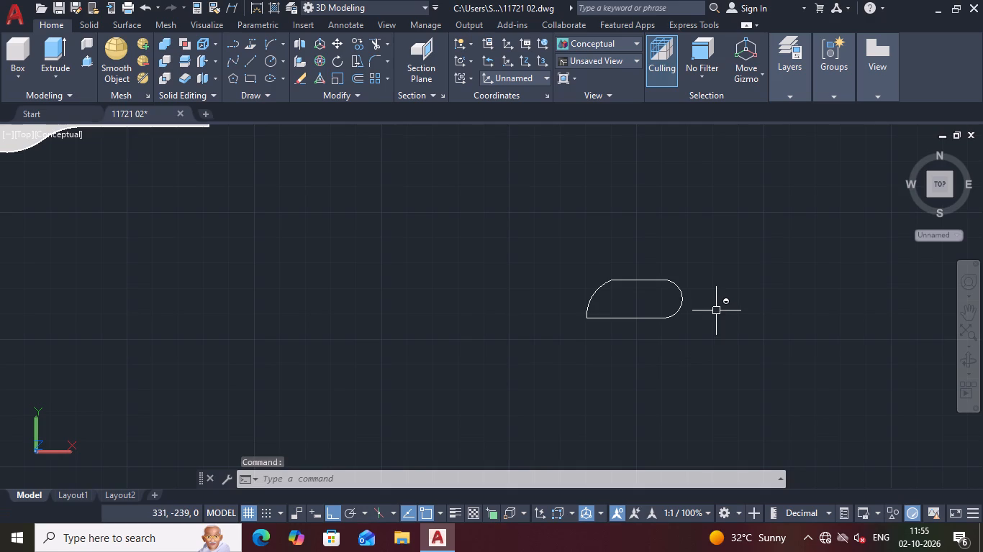
scroll(660, 295, "up", 3)
scroll(645, 298, "down", 1)
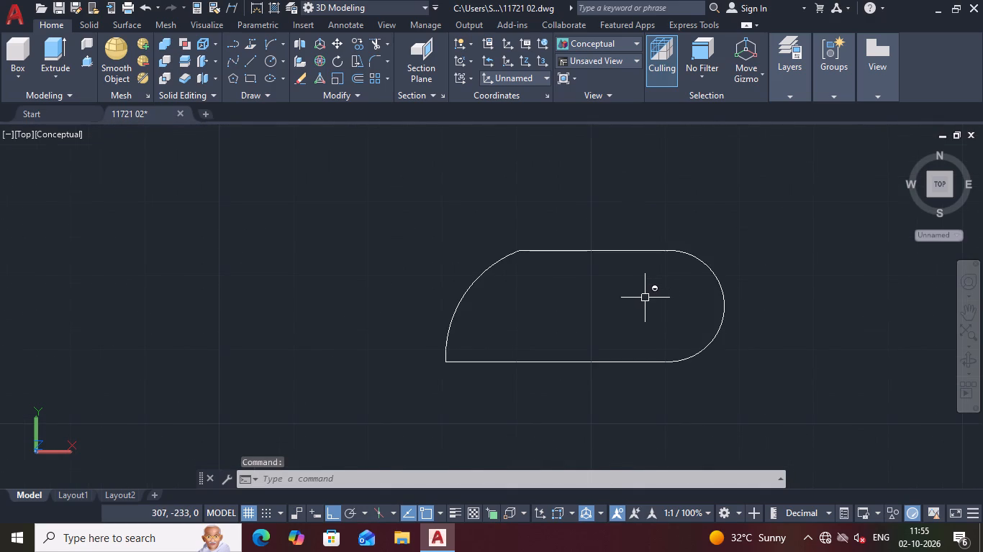
middle_click_drag(657, 379, 592, 372)
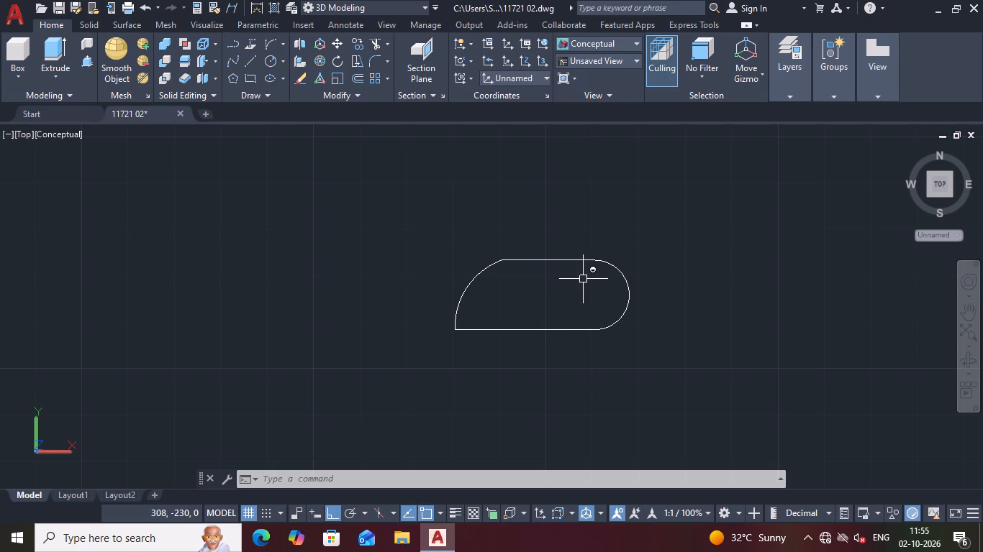
scroll(584, 282, "down", 1)
middle_click_drag(582, 369, 611, 384)
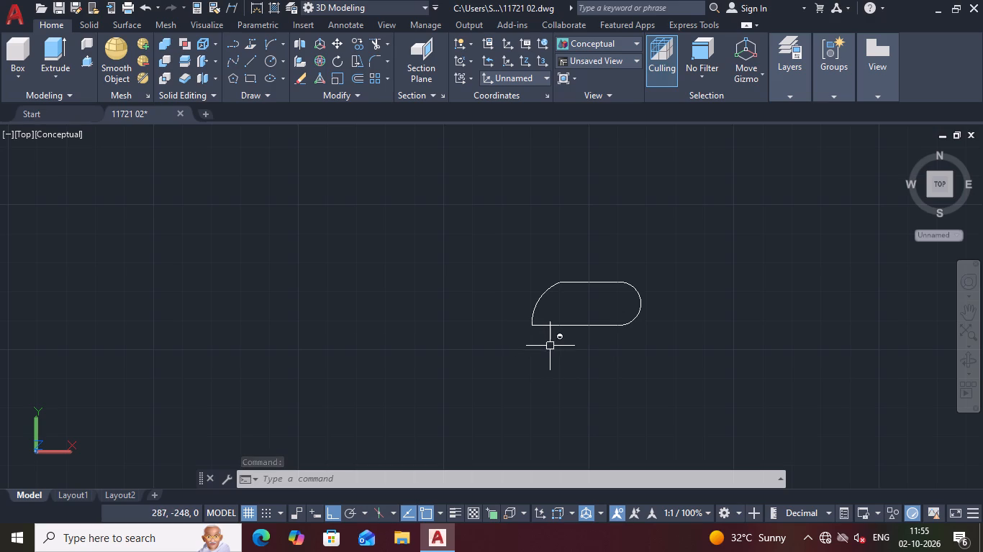
scroll(579, 359, "down", 1)
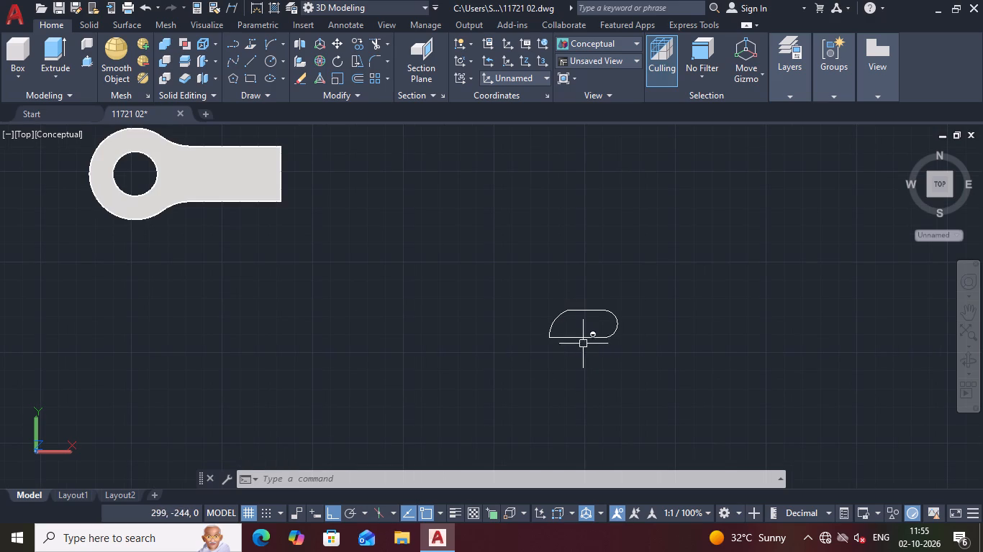
scroll(633, 336, "up", 1)
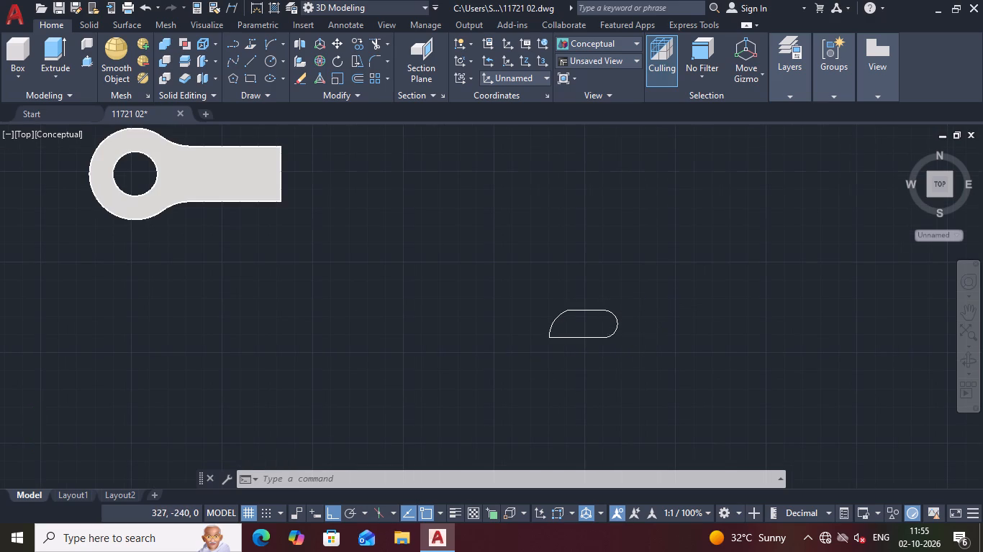
scroll(633, 336, "up", 1)
scroll(527, 297, "up", 1)
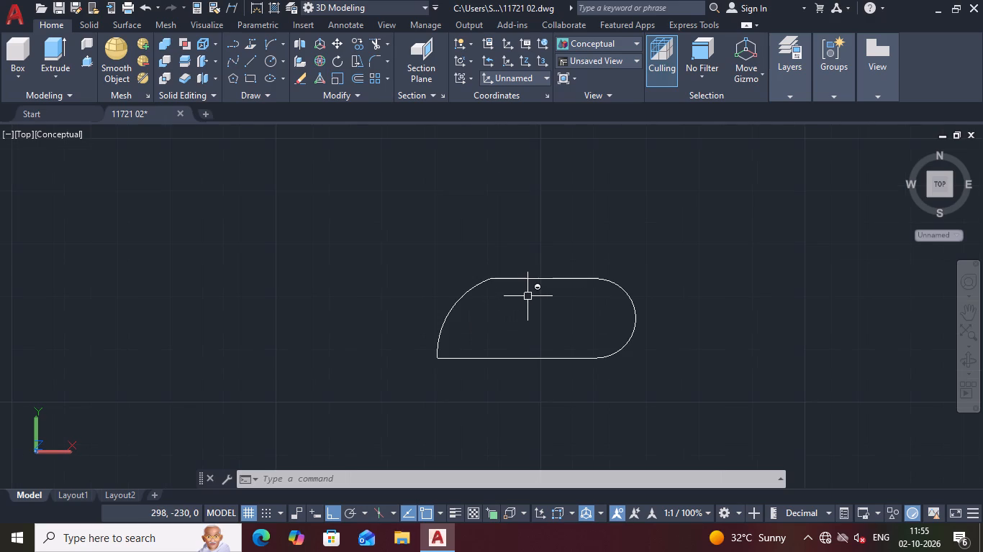
scroll(528, 297, "up", 2)
middle_click_drag(527, 300, 522, 309)
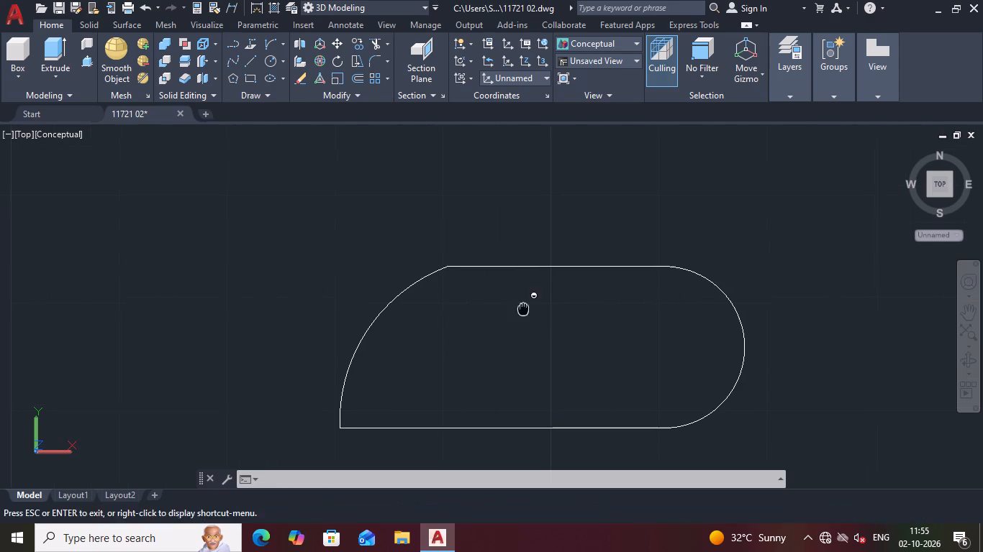
middle_click_drag(522, 309, 521, 311)
middle_click_drag(511, 328, 495, 357)
scroll(496, 362, "down", 1)
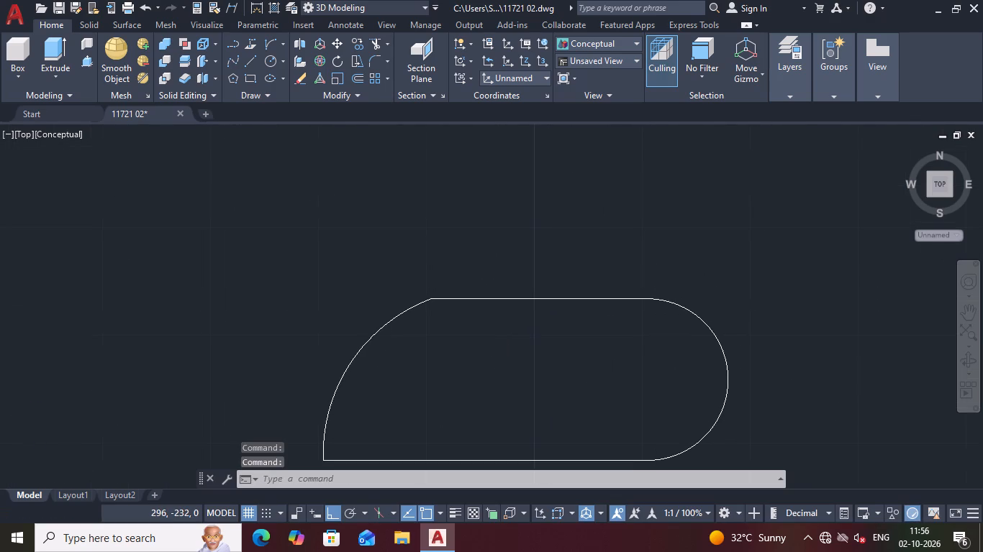
scroll(496, 362, "down", 1)
scroll(503, 367, "up", 2)
middle_click_drag(503, 367, 497, 323)
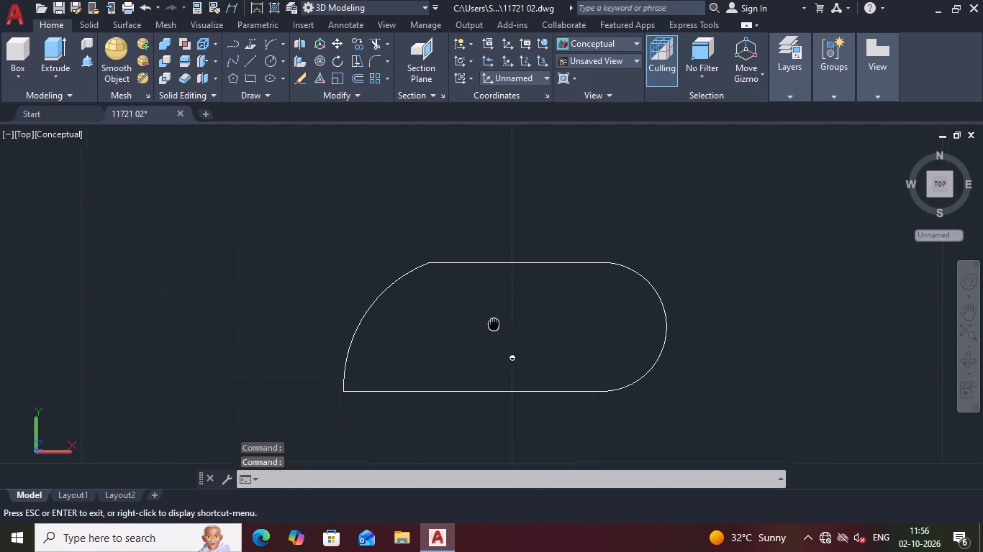
middle_click_drag(497, 323, 515, 356)
scroll(515, 357, "up", 1)
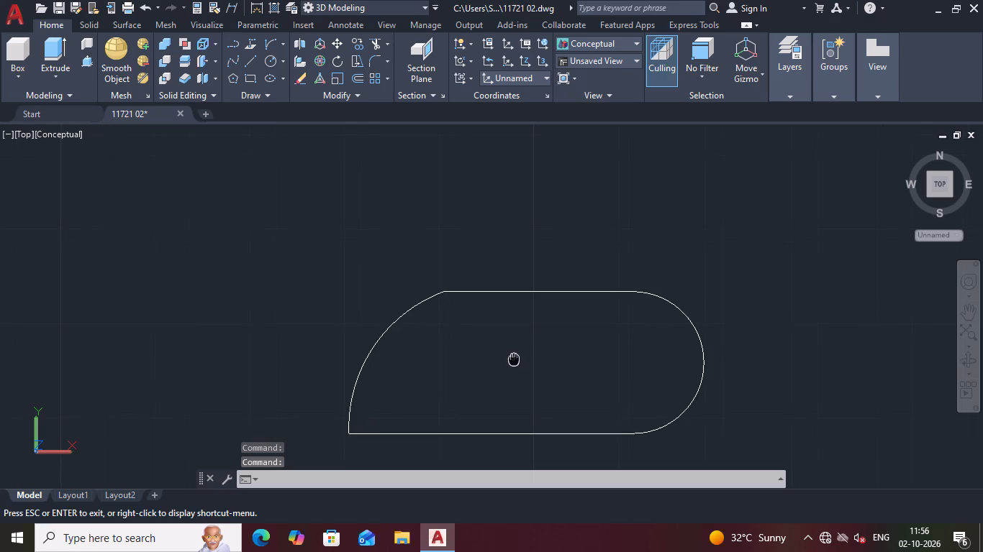
middle_click_drag(515, 356, 515, 356)
scroll(540, 357, "down", 2)
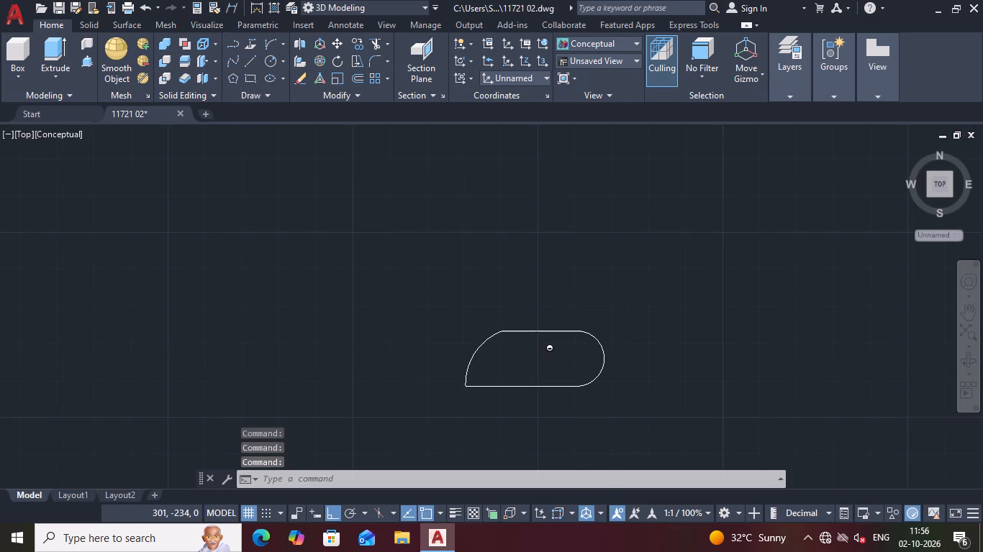
scroll(532, 369, "up", 3)
scroll(532, 369, "down", 1)
scroll(532, 369, "up", 1)
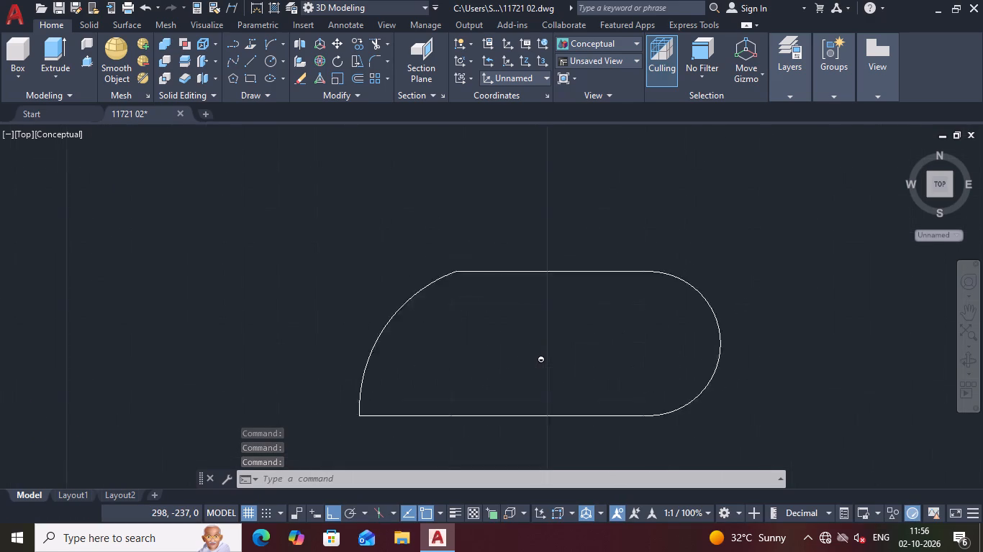
scroll(532, 369, "up", 2)
scroll(538, 364, "down", 3)
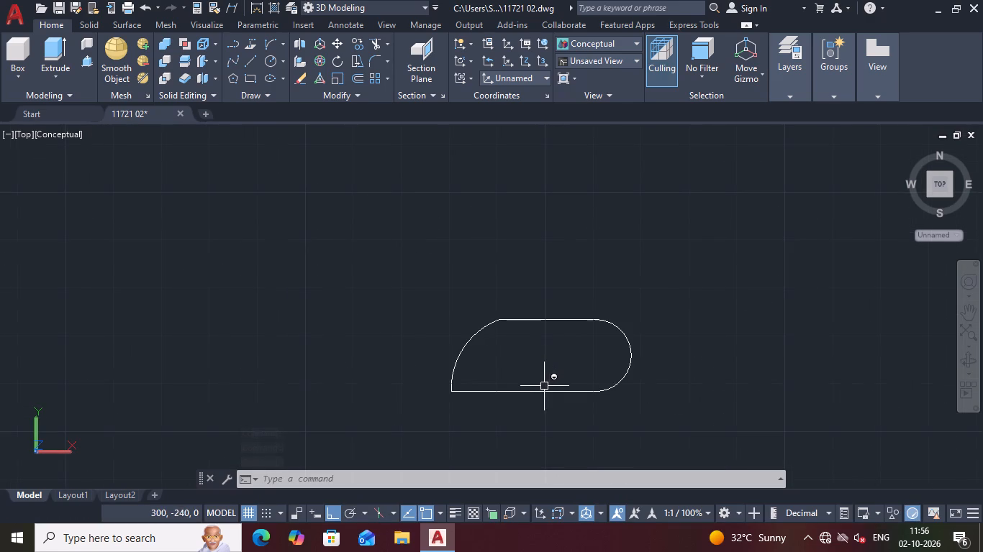
middle_click_drag(543, 412, 484, 377)
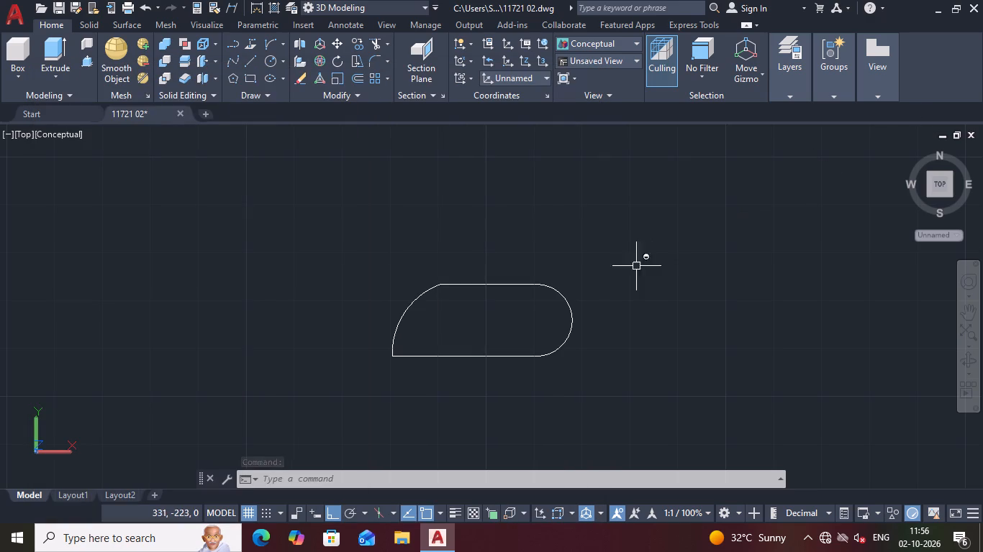
scroll(519, 290, "up", 1)
scroll(518, 289, "down", 1)
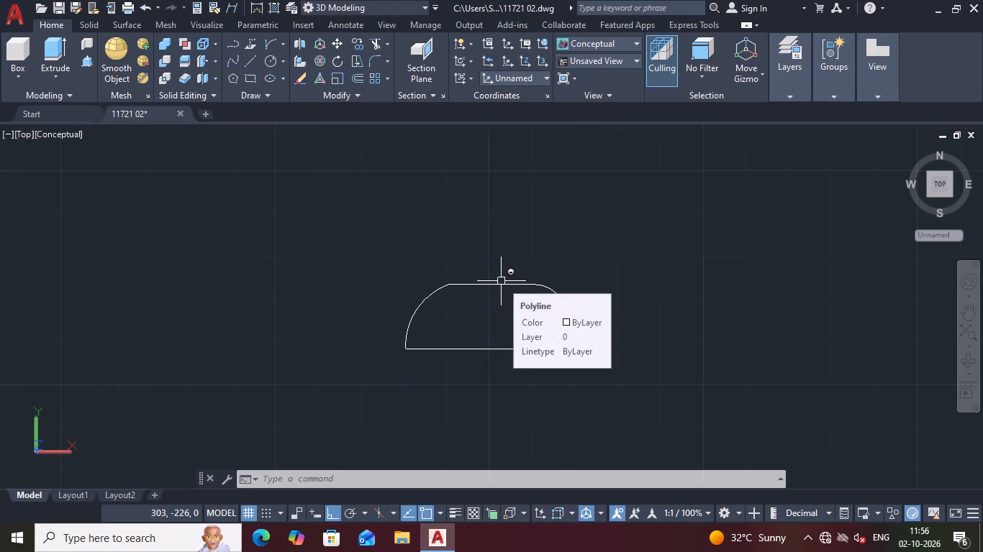
scroll(508, 283, "up", 3)
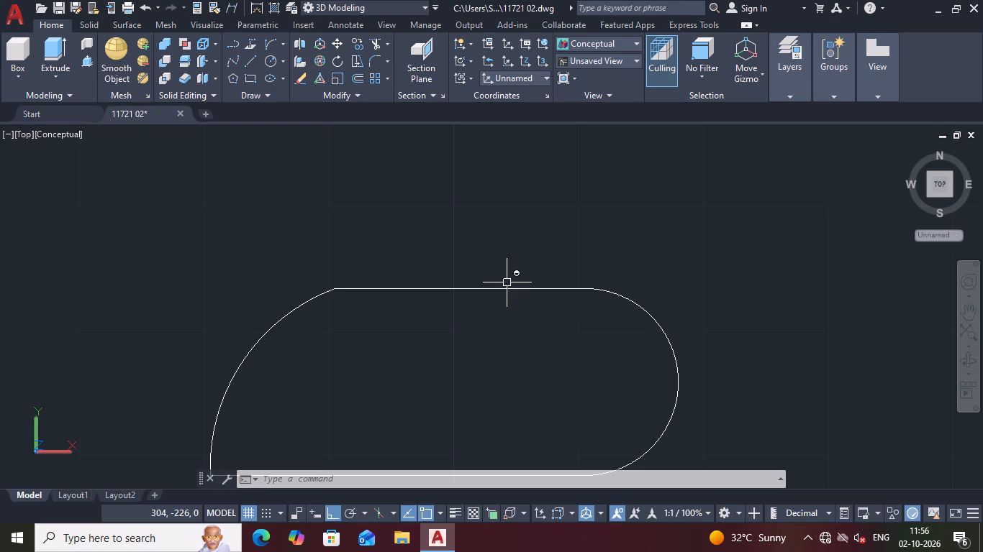
scroll(507, 283, "down", 5)
middle_click_drag(423, 305, 530, 367)
scroll(466, 336, "down", 2)
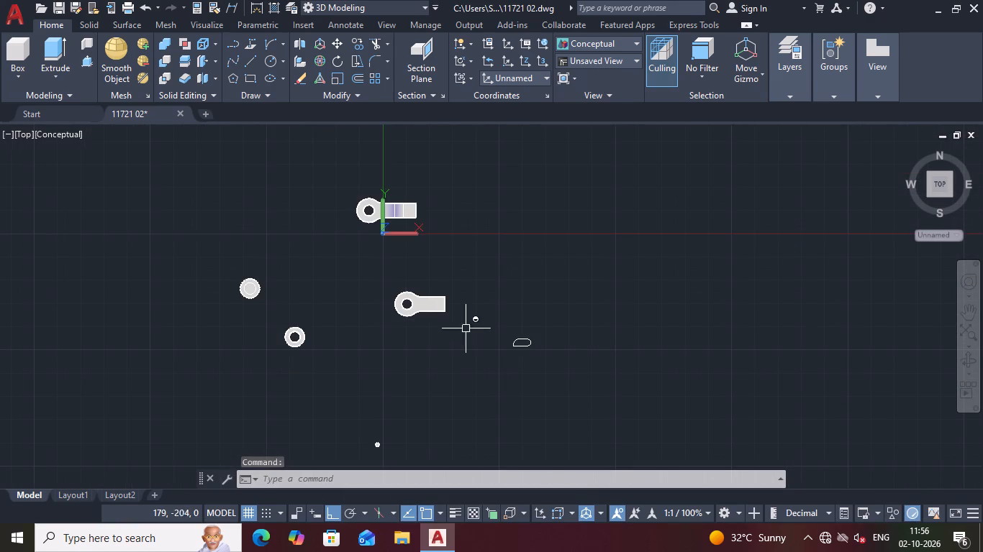
Switch to the SW Isometric view and inspect the fork, eye, pin, collar, taper pin and flat round-ended profile.
scroll(373, 353, "up", 3)
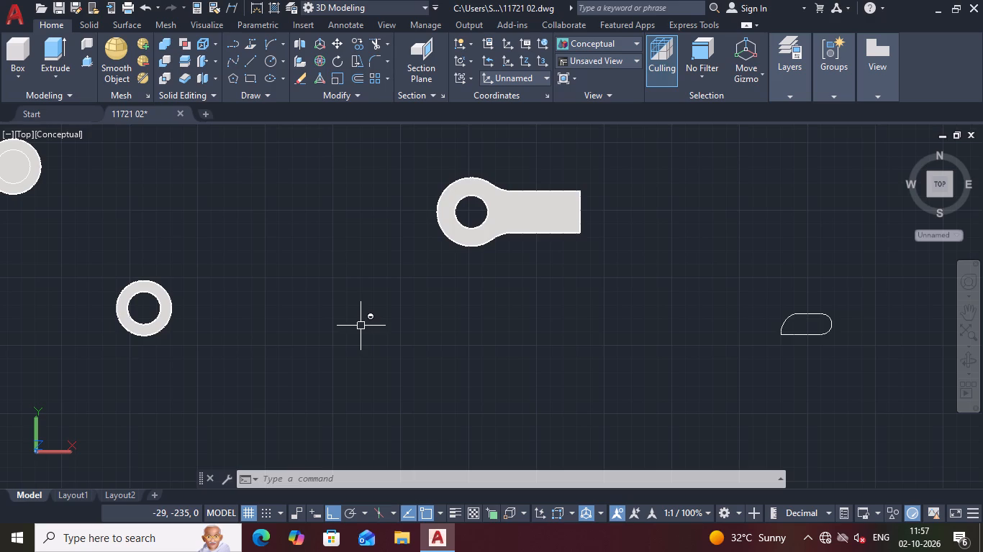
left_click(930, 195)
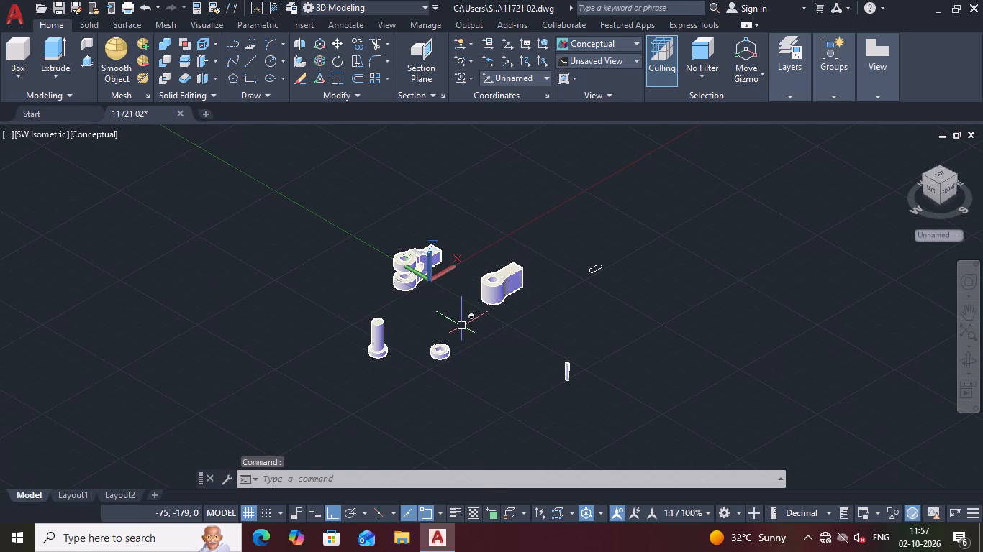
scroll(459, 313, "up", 3)
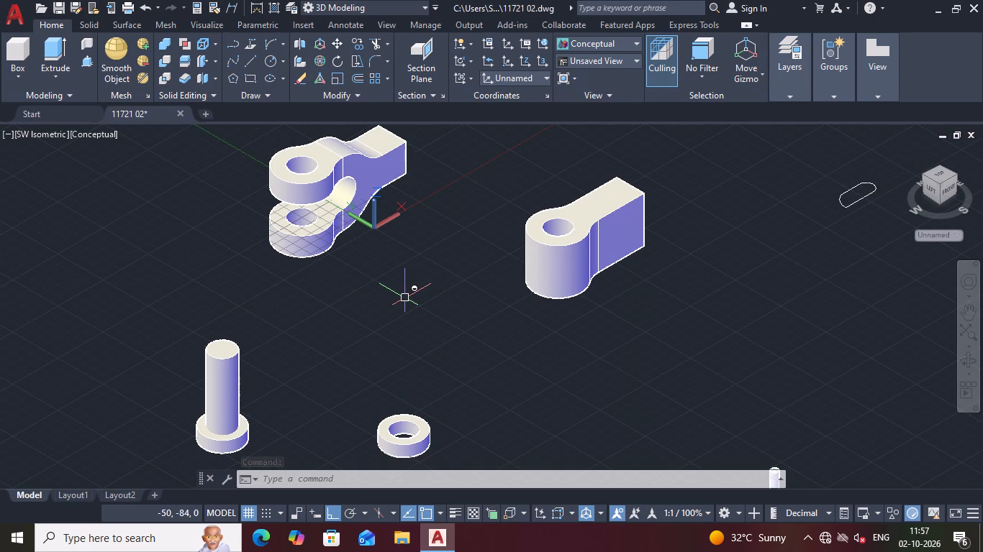
middle_click_drag(407, 319, 504, 336)
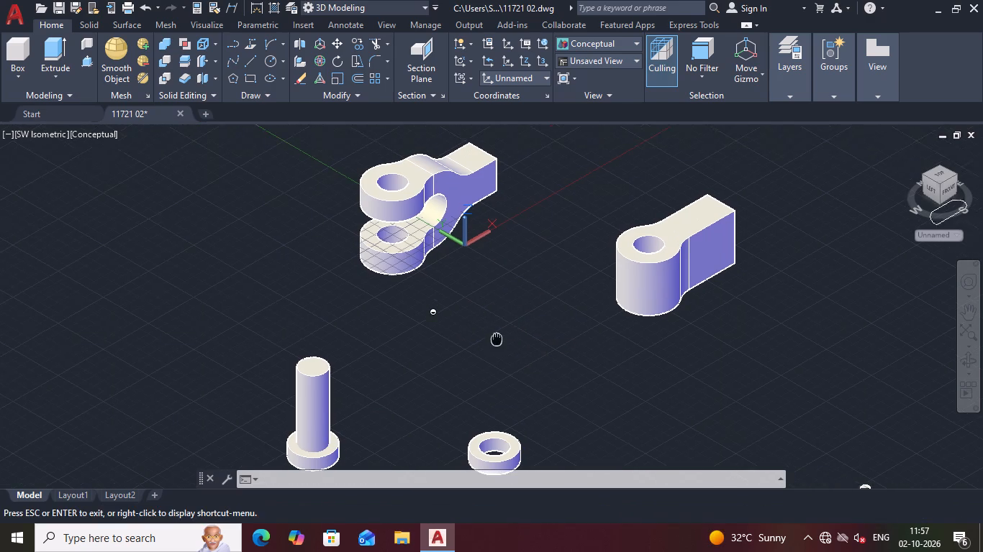
middle_click_drag(504, 336, 540, 337)
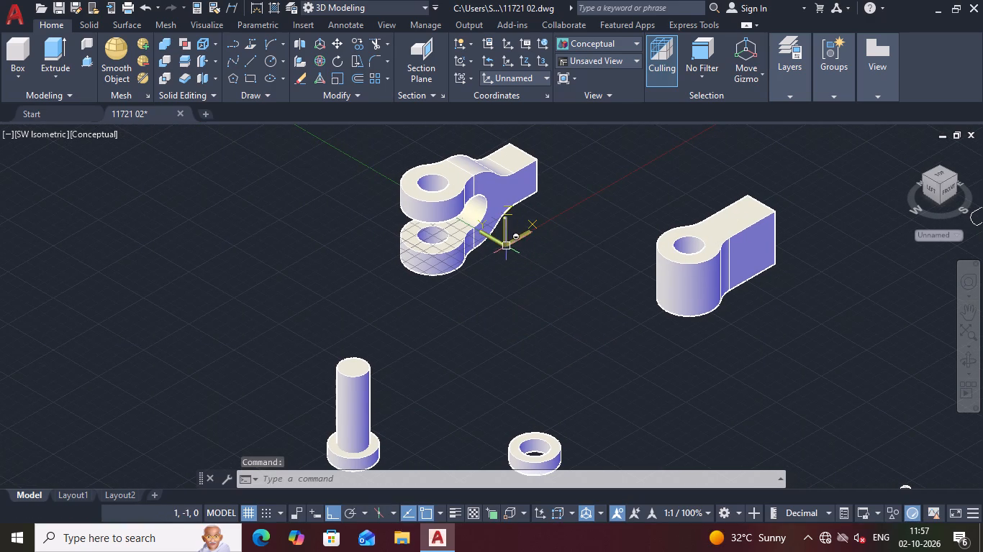
middle_click_drag(481, 324, 563, 301)
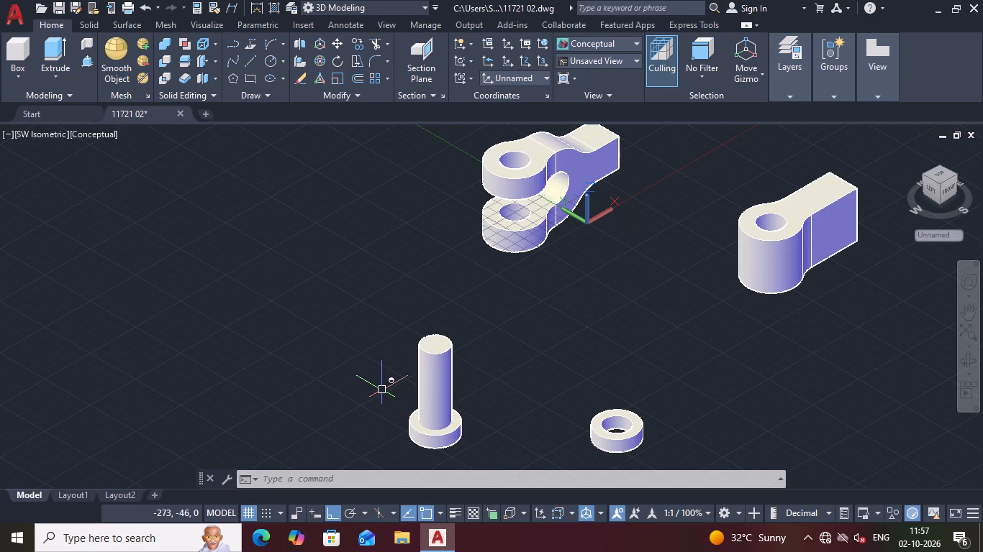
scroll(343, 407, "down", 1)
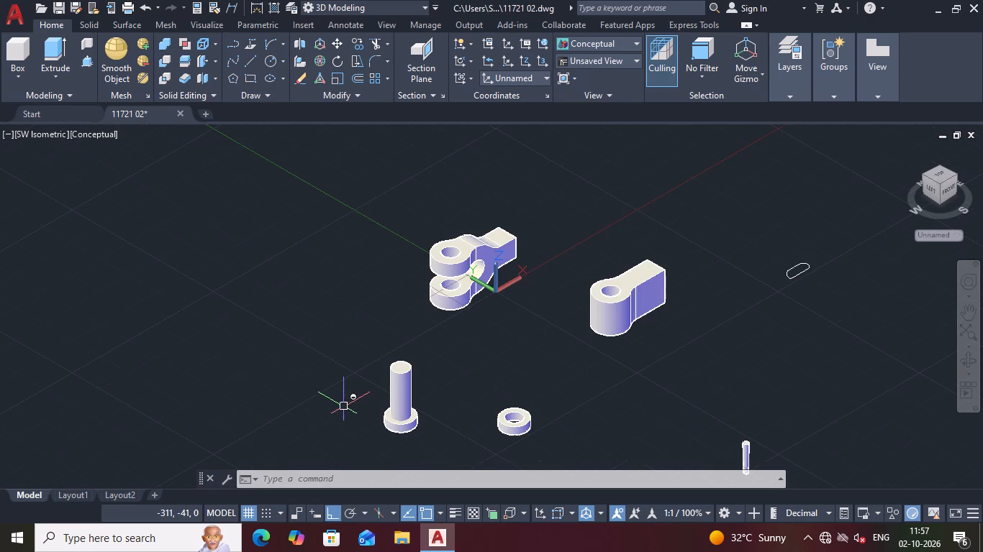
scroll(430, 397, "up", 3)
middle_click_drag(468, 330, 490, 307)
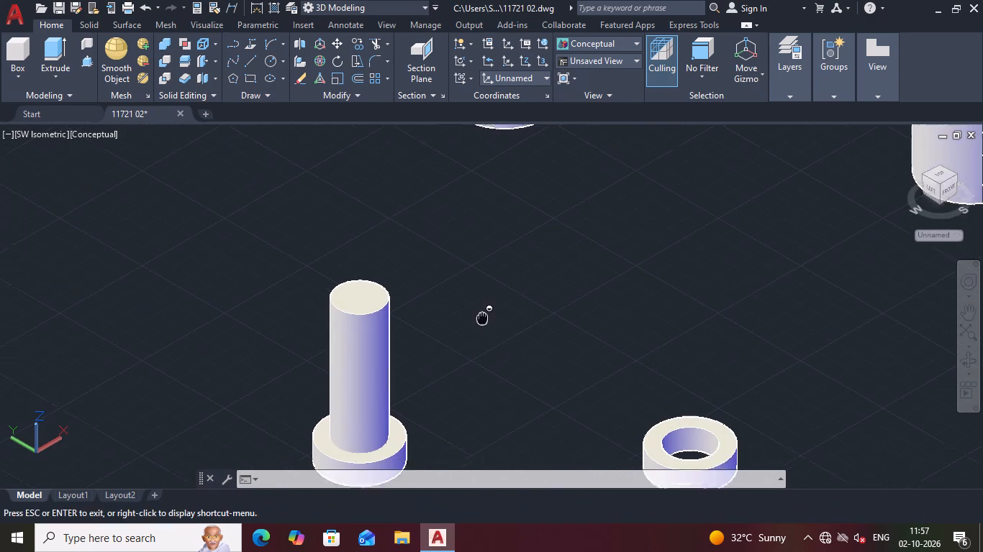
middle_click_drag(490, 307, 532, 259)
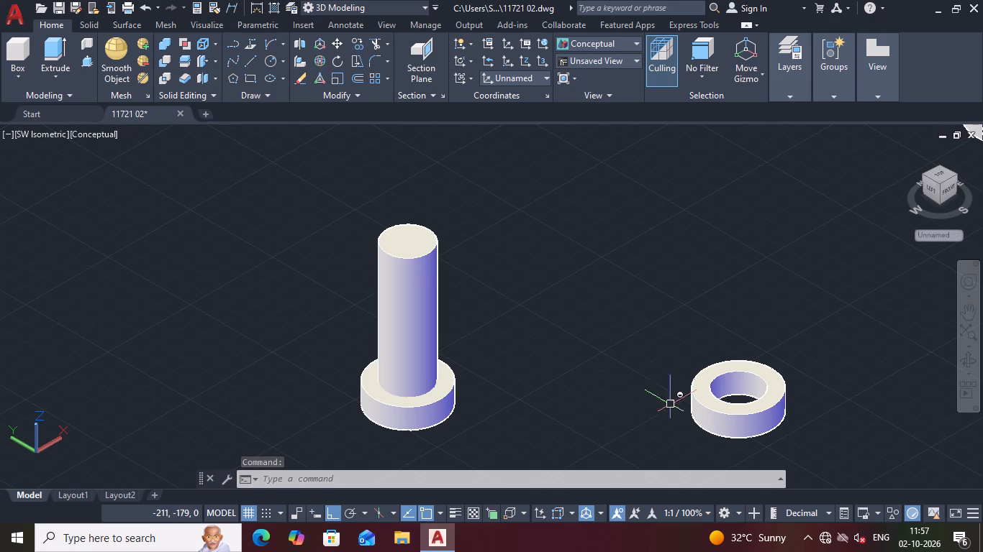
middle_click_drag(844, 402, 694, 367)
scroll(686, 361, "down", 1)
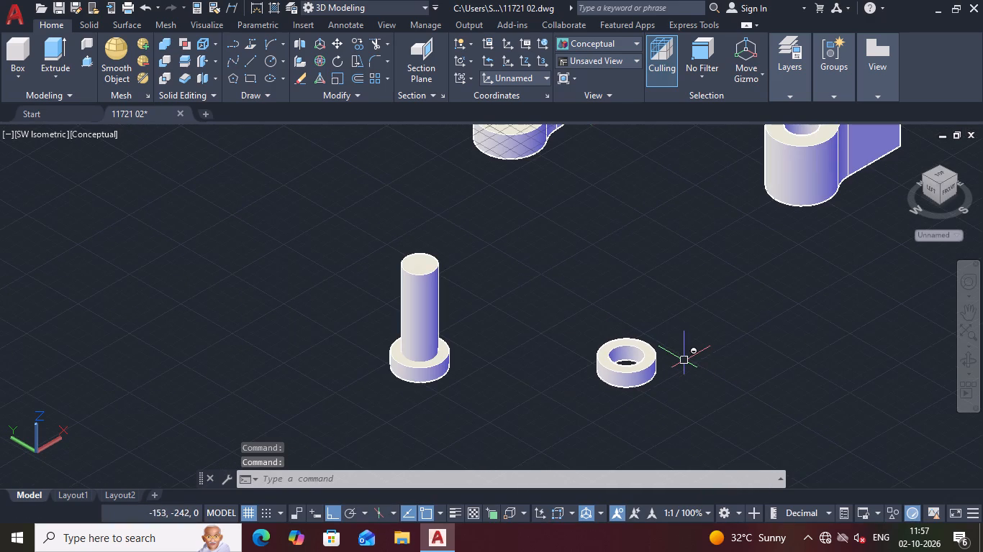
scroll(578, 283, "down", 1)
middle_click_drag(569, 326, 574, 376)
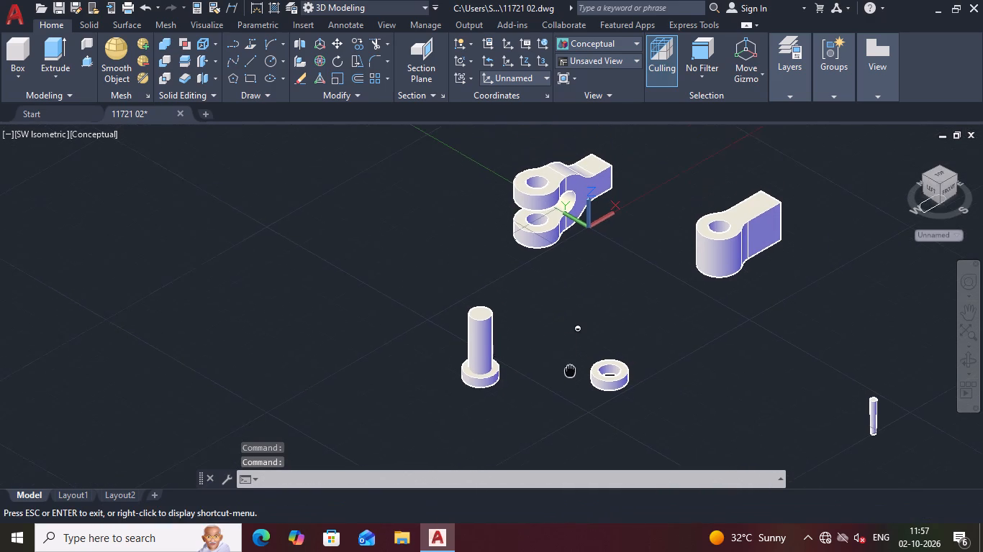
middle_click_drag(574, 376, 574, 384)
scroll(576, 344, "up", 1)
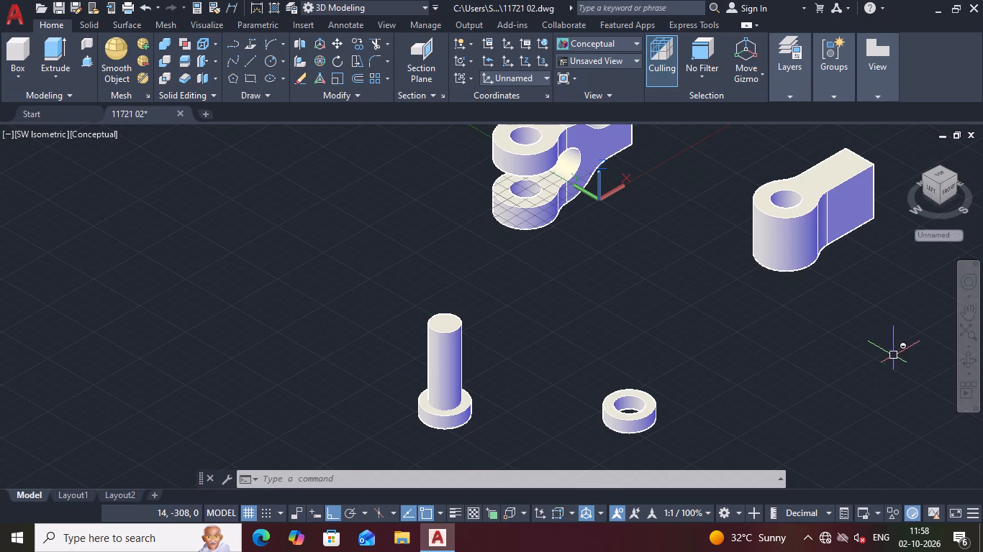
scroll(788, 346, "down", 1)
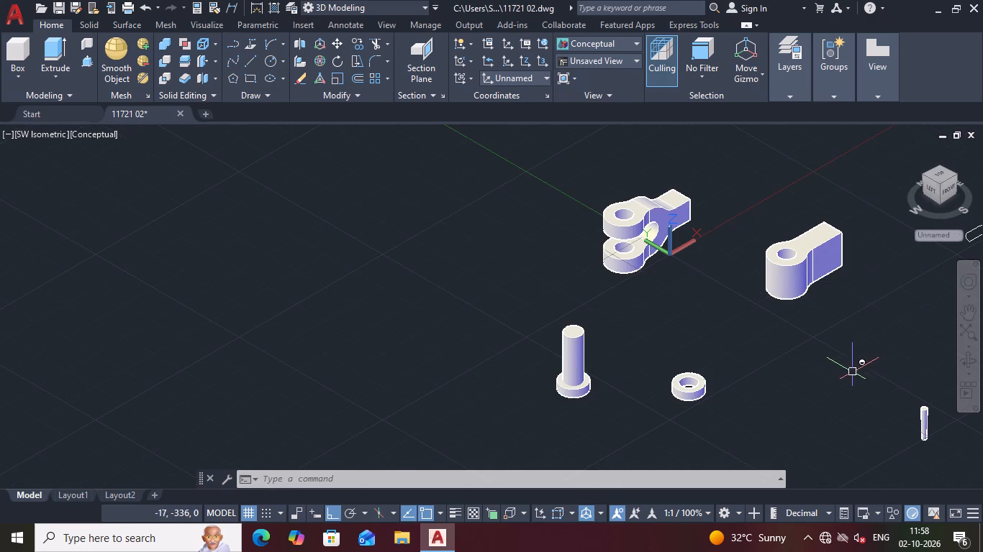
middle_click_drag(853, 372, 753, 374)
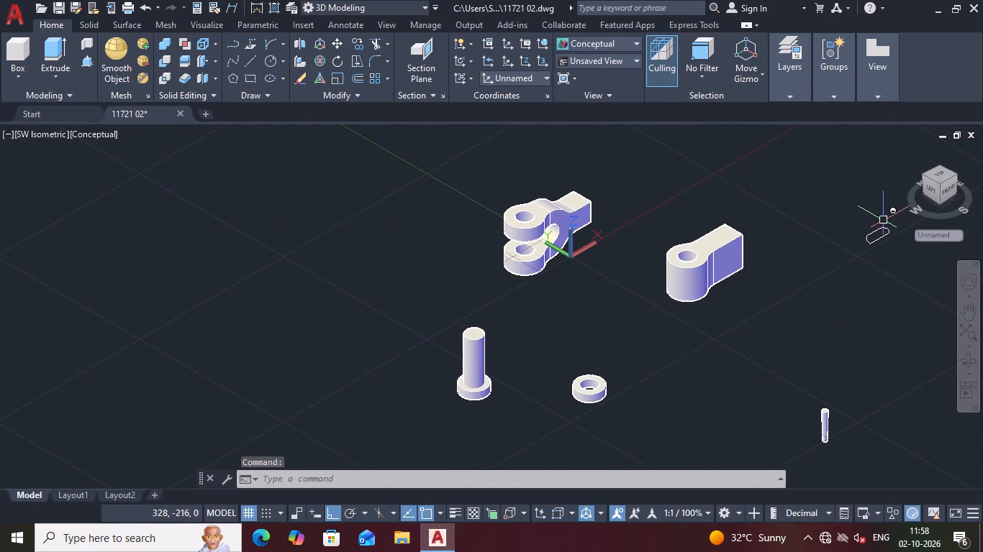
scroll(880, 241, "up", 2)
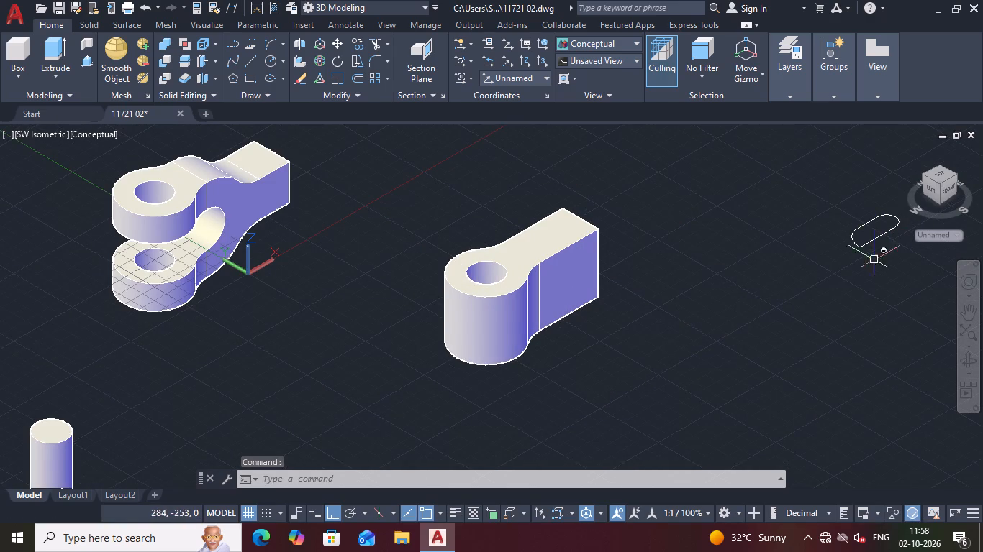
Look over the separated fork, eye, pin, collar, taper pin and flat round-ended profile in the isometric view.
middle_click_drag(835, 328, 799, 347)
scroll(794, 347, "down", 2)
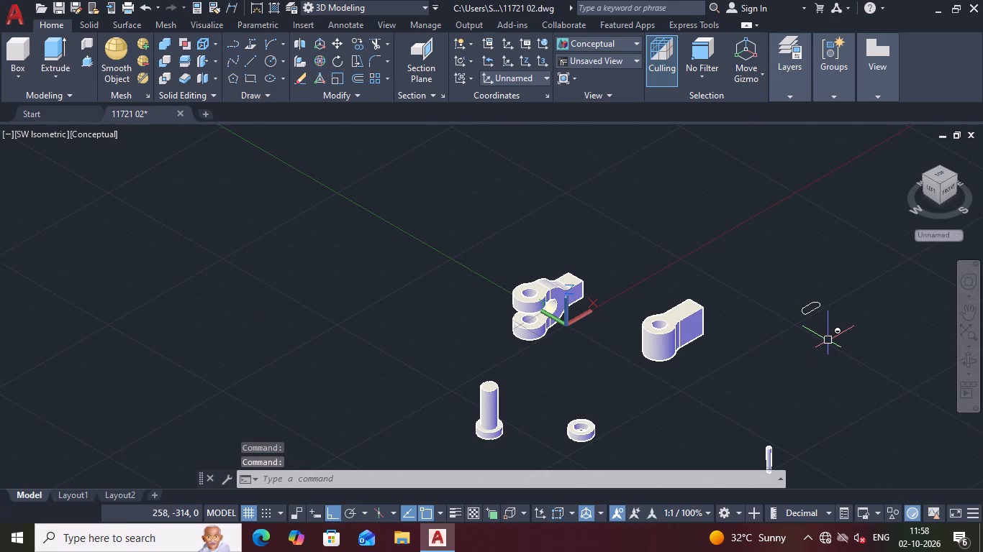
middle_click_drag(828, 341, 800, 329)
scroll(843, 328, "up", 1)
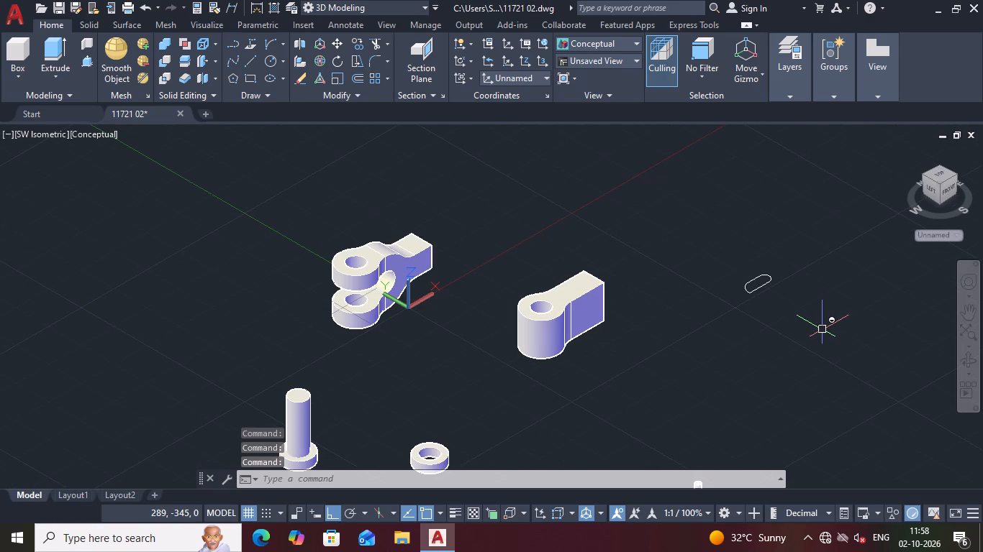
scroll(823, 330, "down", 1)
middle_click_drag(784, 370, 790, 370)
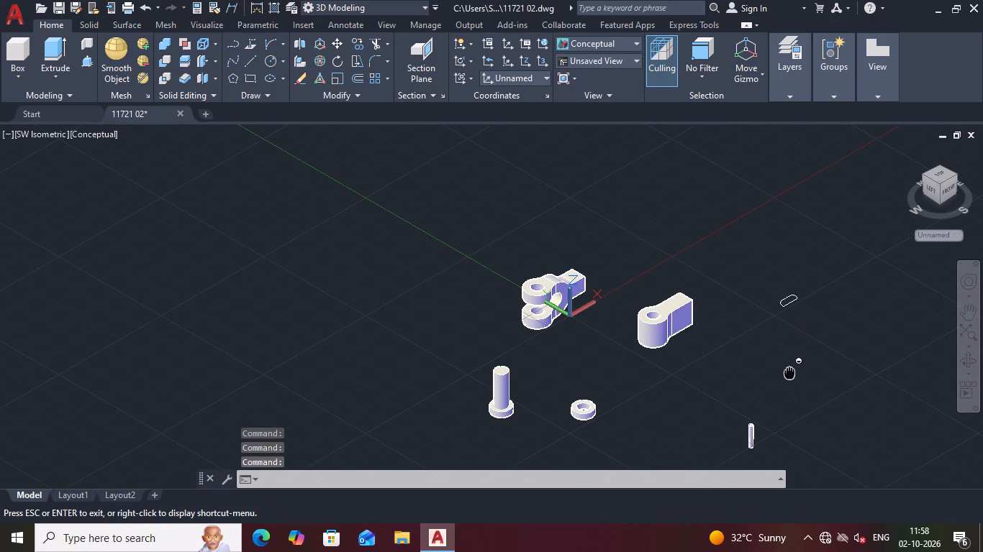
middle_click_drag(790, 370, 756, 341)
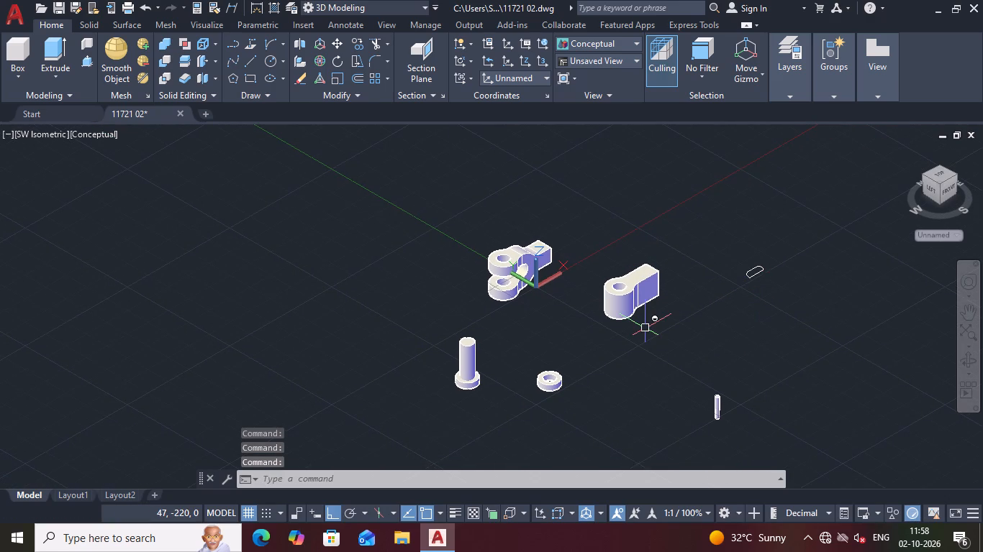
scroll(645, 328, "up", 1)
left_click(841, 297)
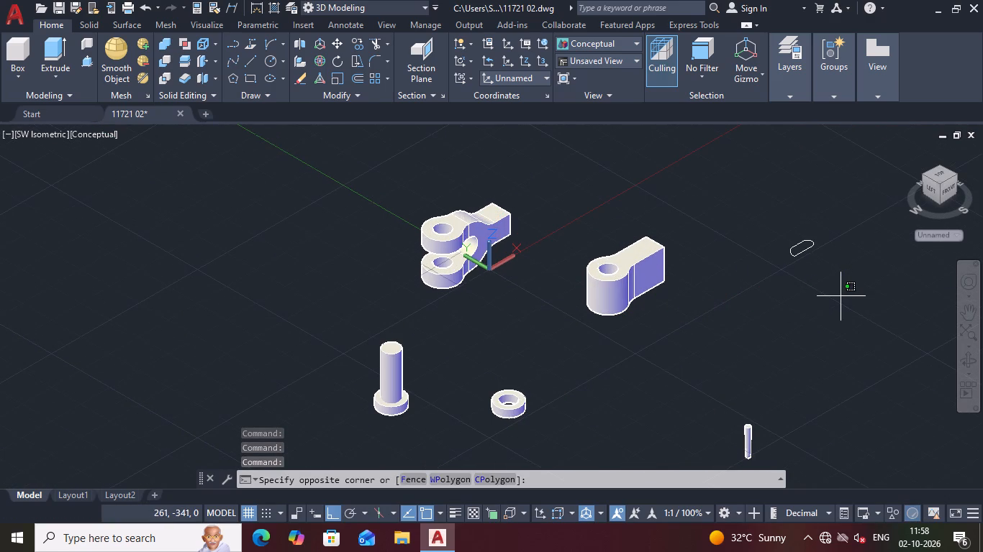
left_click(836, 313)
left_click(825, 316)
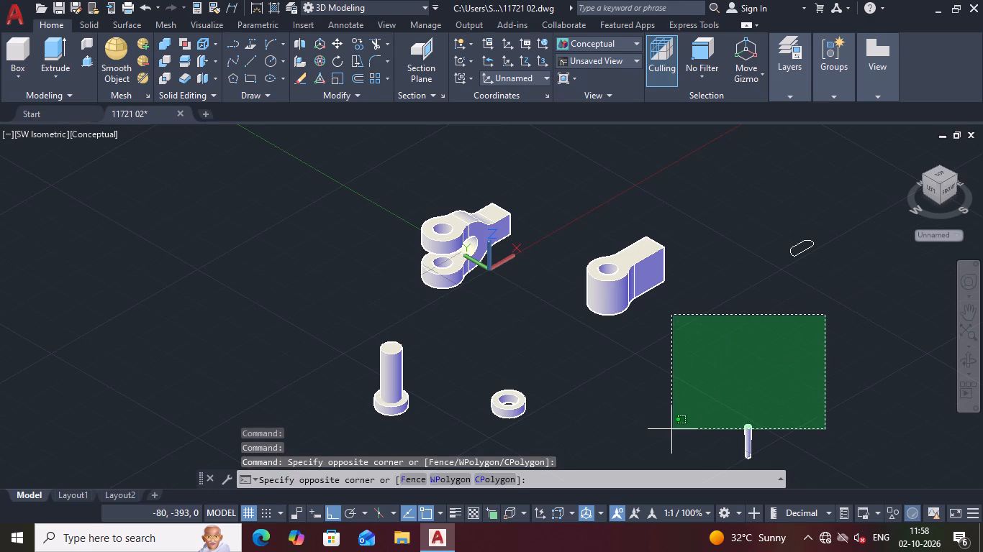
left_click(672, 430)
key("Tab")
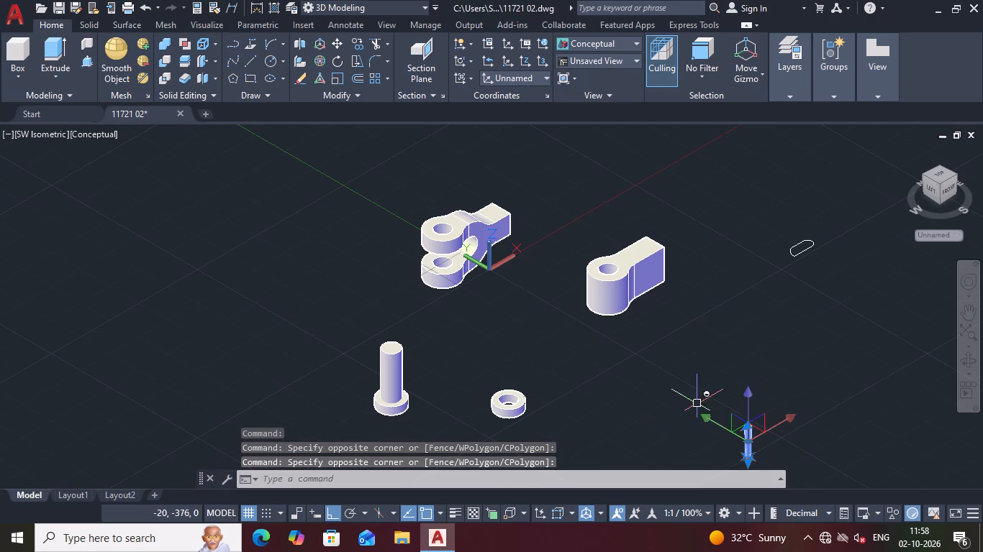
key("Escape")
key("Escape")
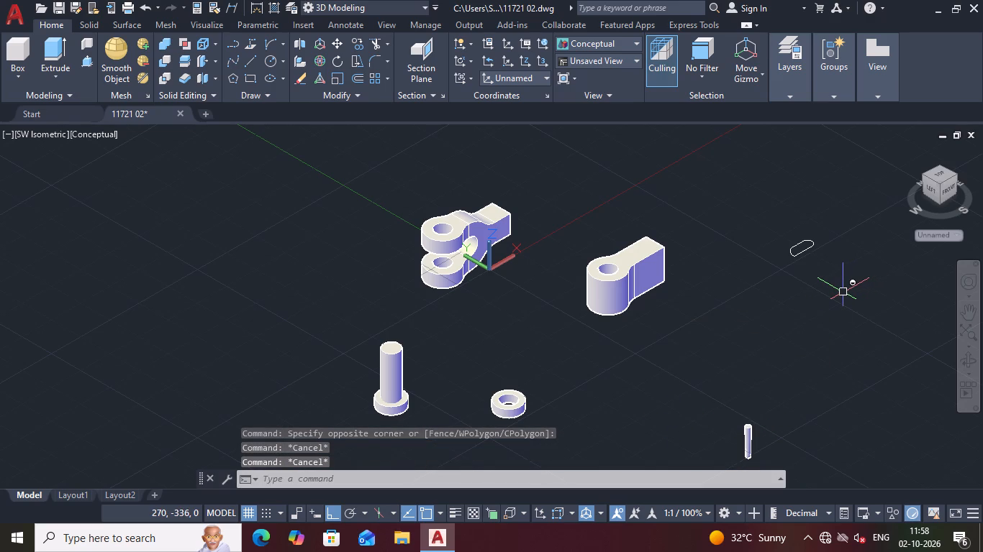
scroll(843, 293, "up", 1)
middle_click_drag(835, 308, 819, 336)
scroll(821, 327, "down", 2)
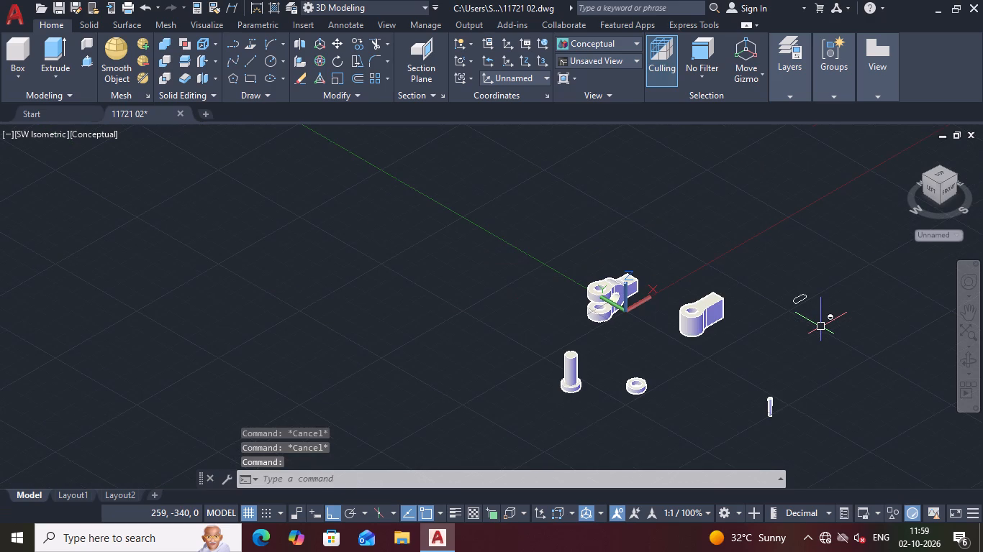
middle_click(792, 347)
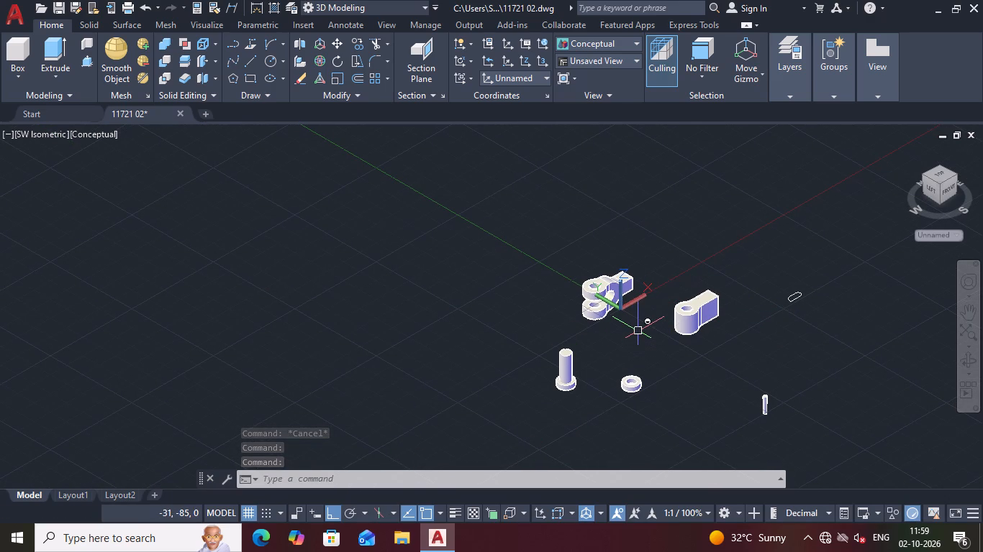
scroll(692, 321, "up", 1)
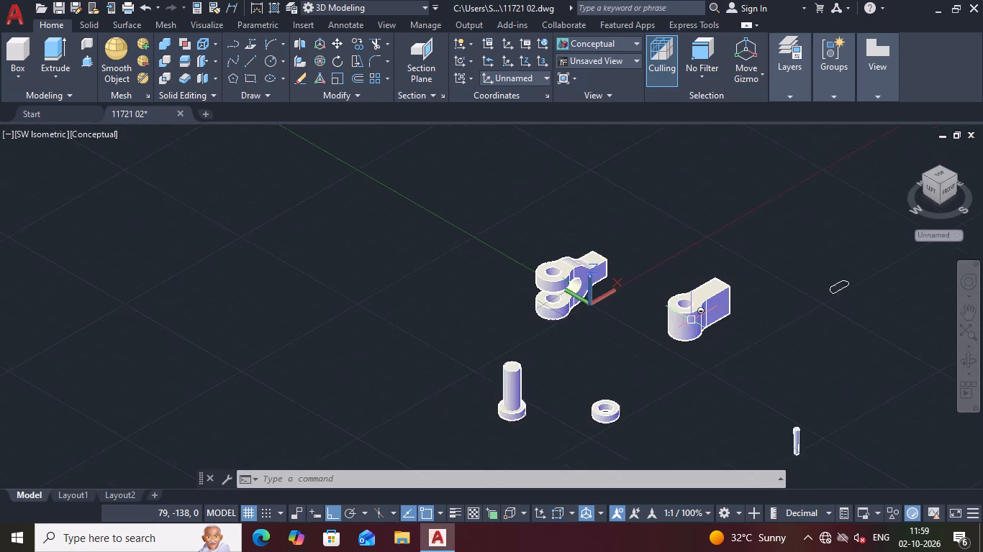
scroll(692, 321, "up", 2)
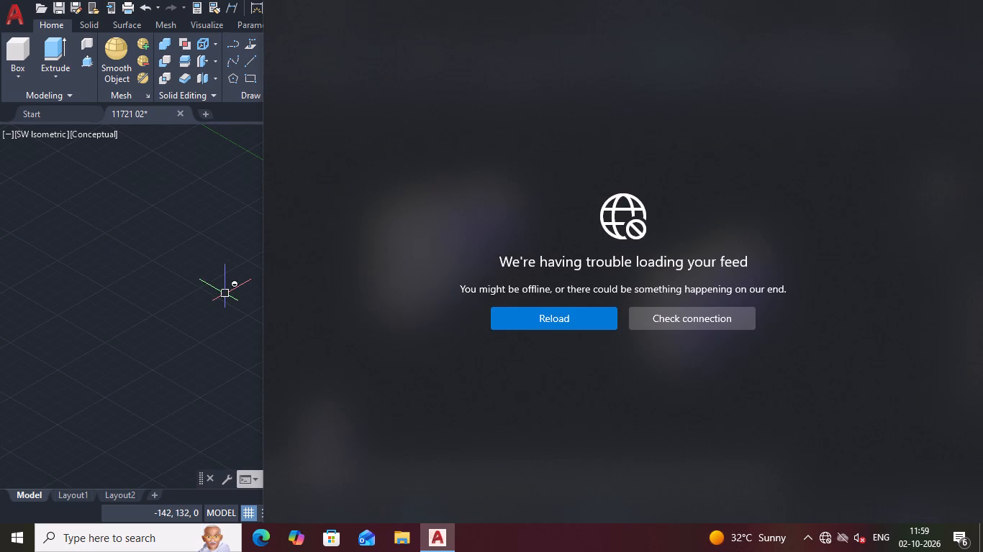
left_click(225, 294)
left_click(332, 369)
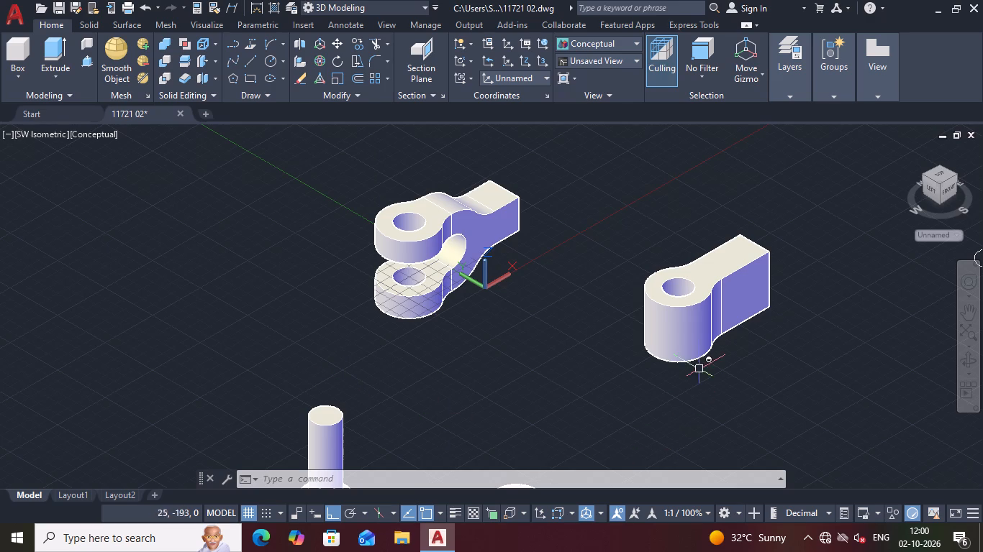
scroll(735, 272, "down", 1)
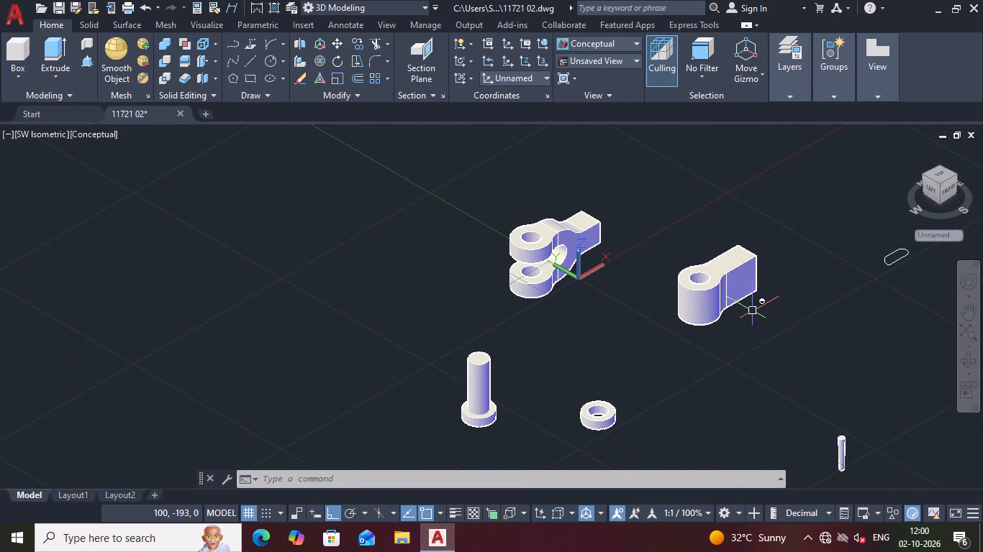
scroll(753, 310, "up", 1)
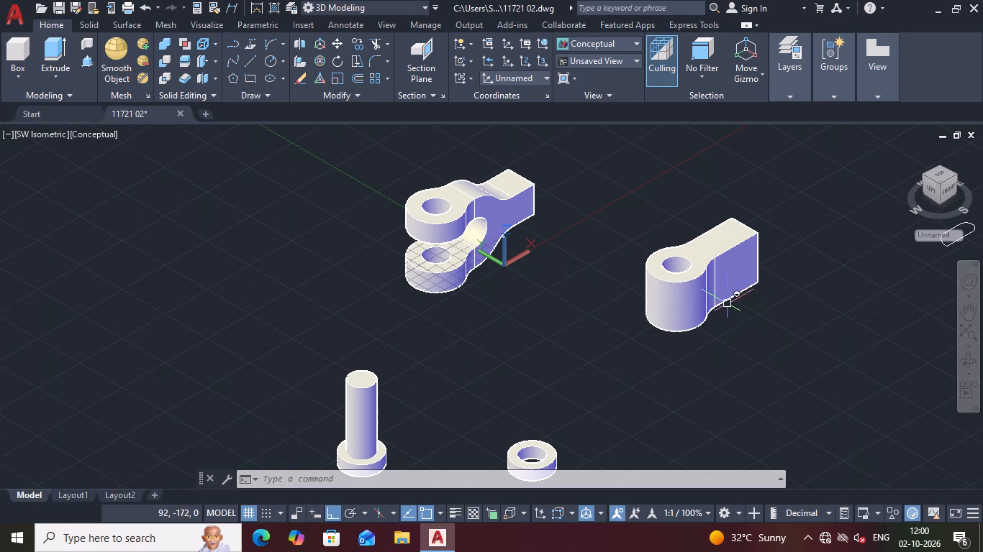
Switch the visual style from Conceptual to 2D Wireframe.
double_click(101, 139)
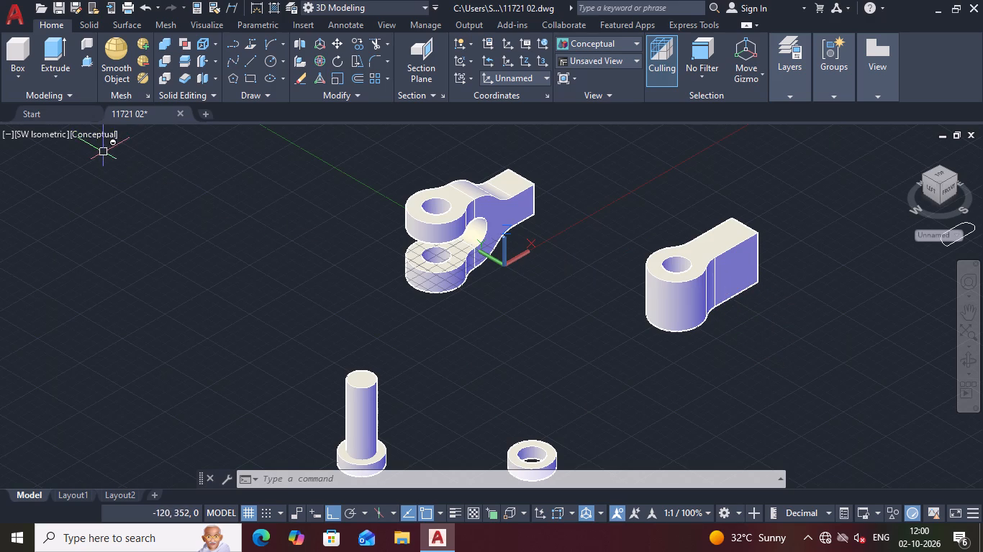
left_click(104, 139)
left_click(158, 172)
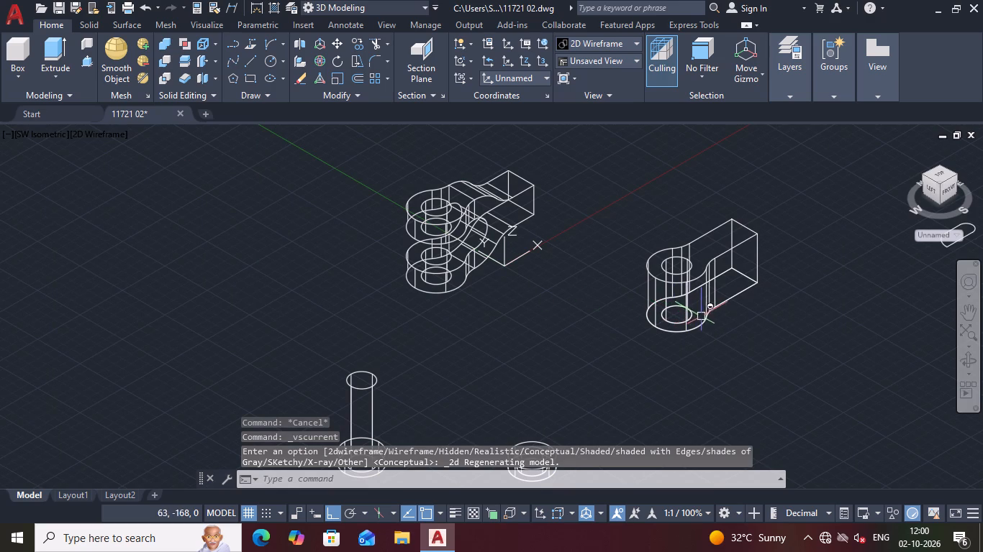
Explode the single-eye part together with the other objects lying on it.
scroll(713, 304, "up", 1)
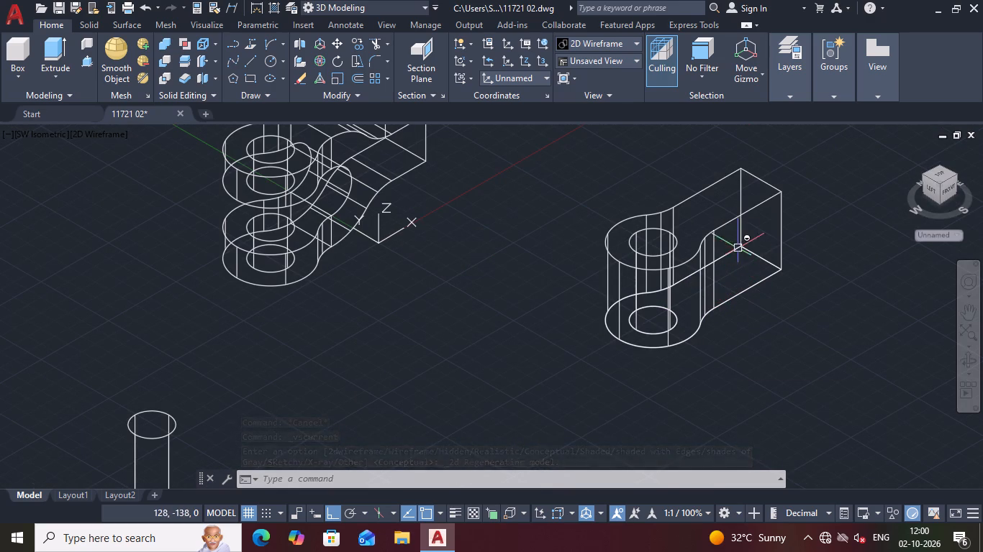
left_click(724, 226)
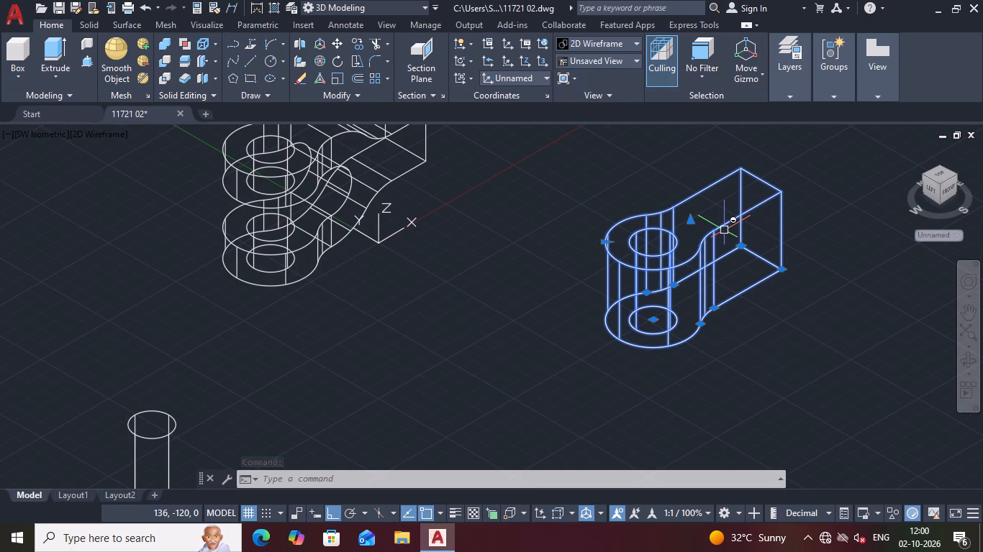
left_click(748, 290, "shift")
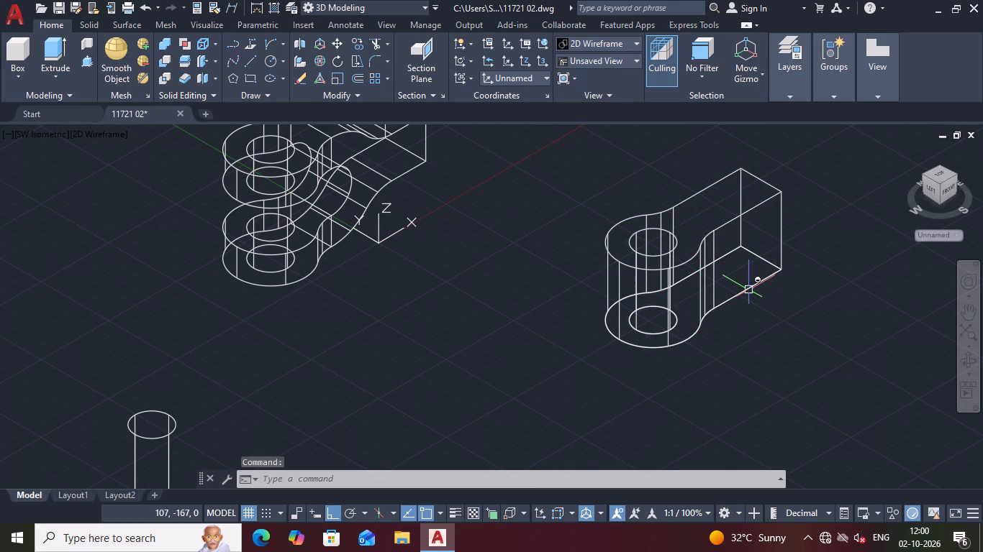
left_click(748, 290, "shift")
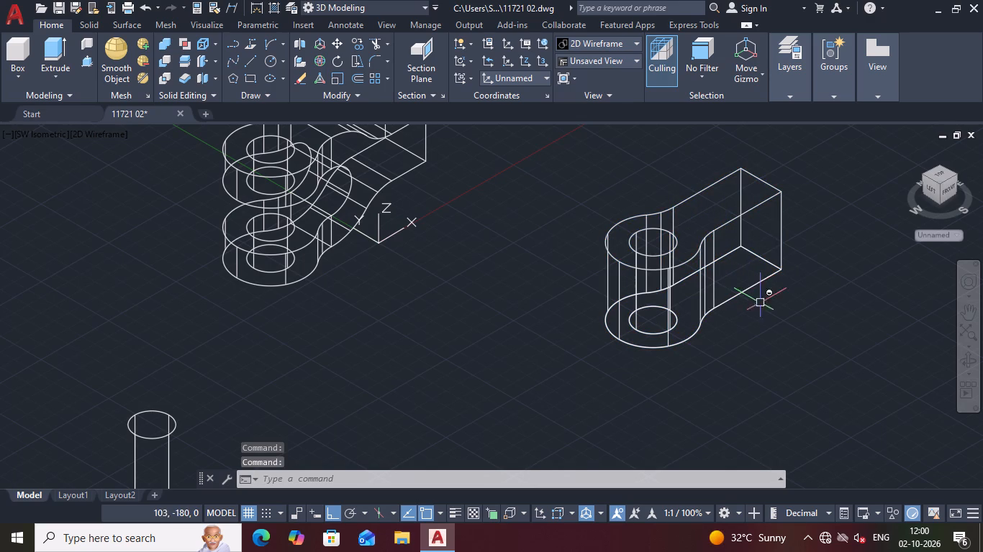
middle_click_drag(807, 346, 723, 356)
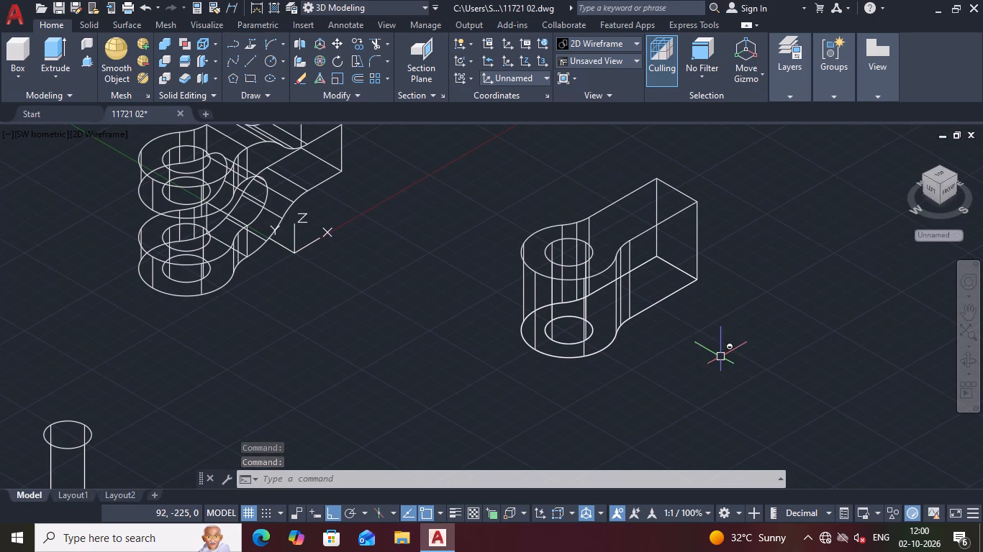
left_click(720, 355)
left_click(496, 182)
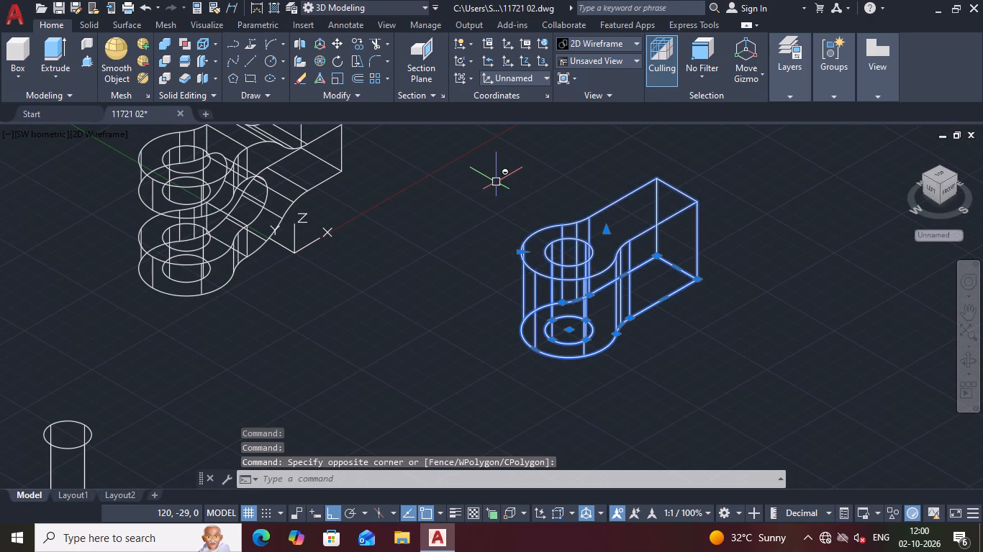
key("e")
key("x")
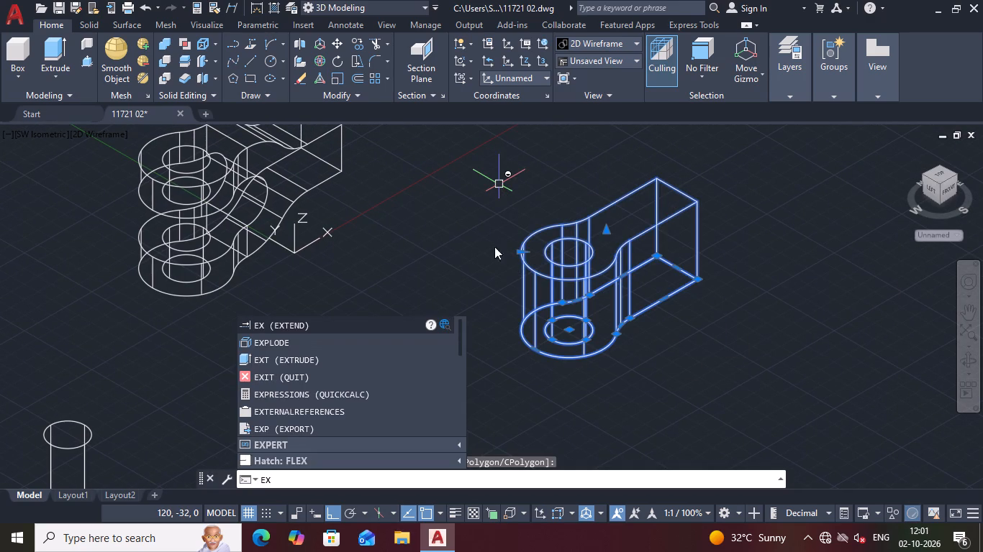
left_click(273, 342)
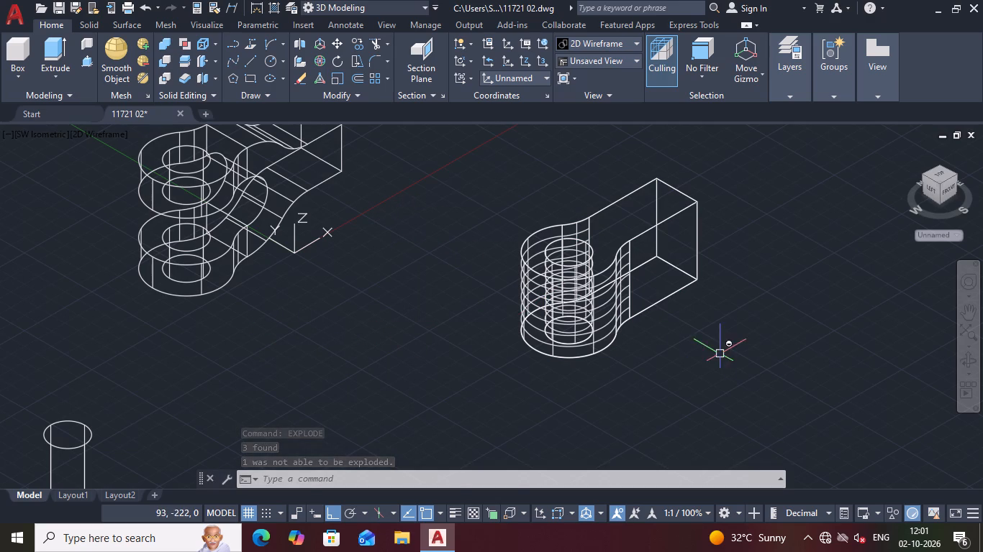
Select all pieces of the exploded eye and inspect them with their quick properties, then clear the selection.
left_click(744, 402)
left_click(503, 191)
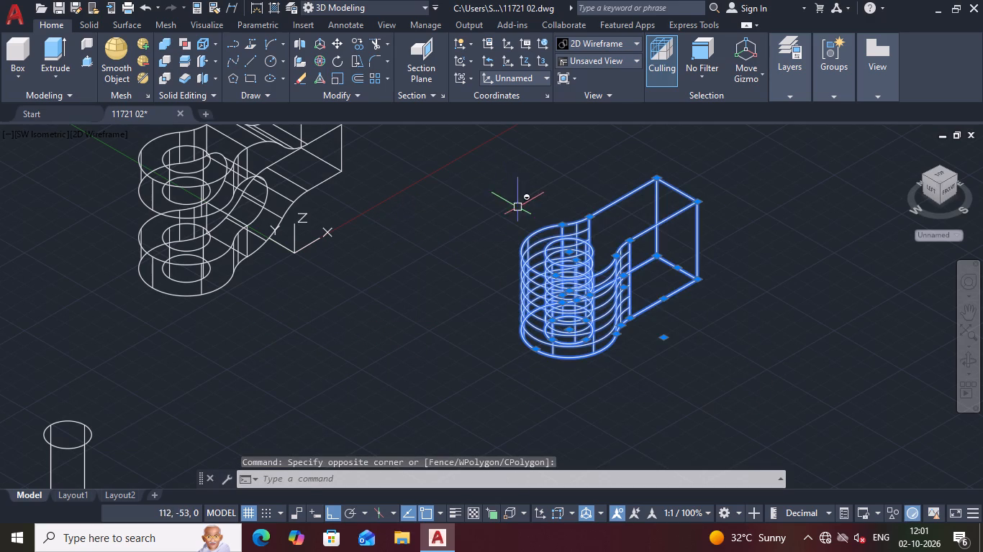
left_click(654, 306, "shift")
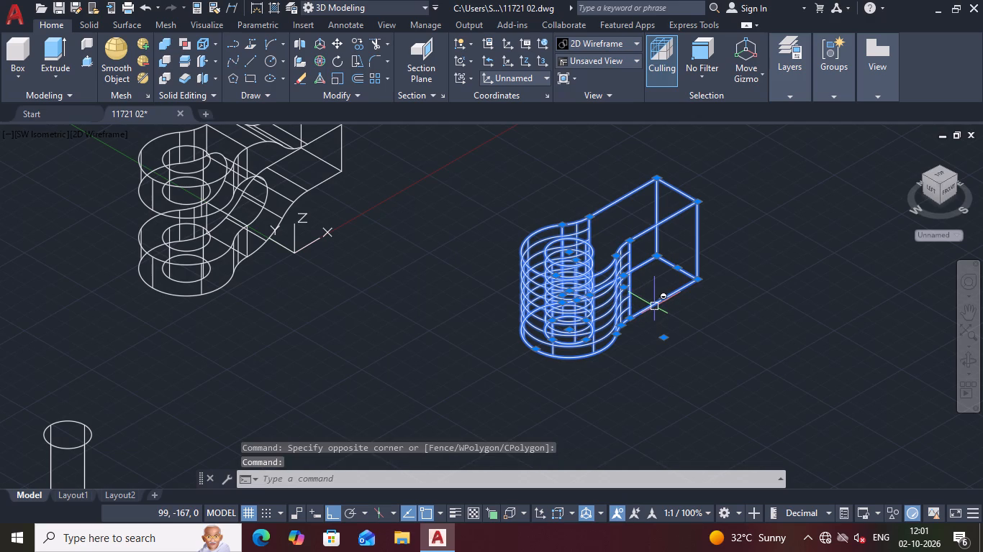
left_click(679, 288, "shift")
left_click(679, 288, "shift")
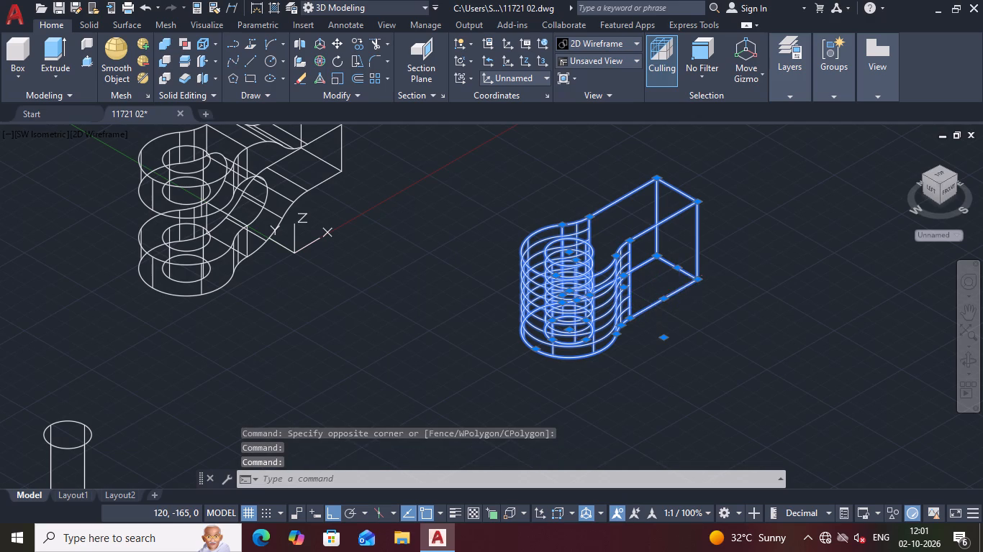
left_click(679, 290, "shift")
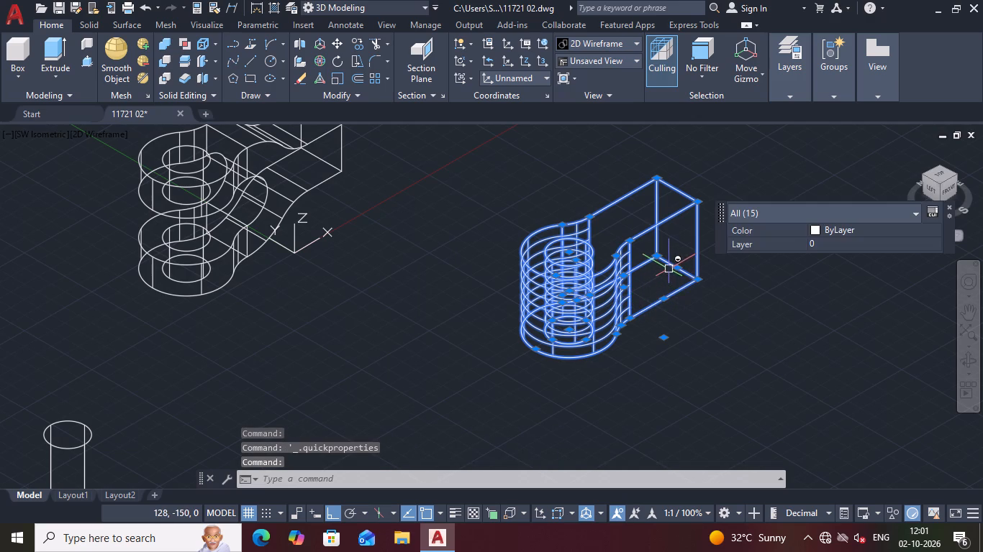
left_click(669, 264, "shift")
scroll(674, 275, "up", 2)
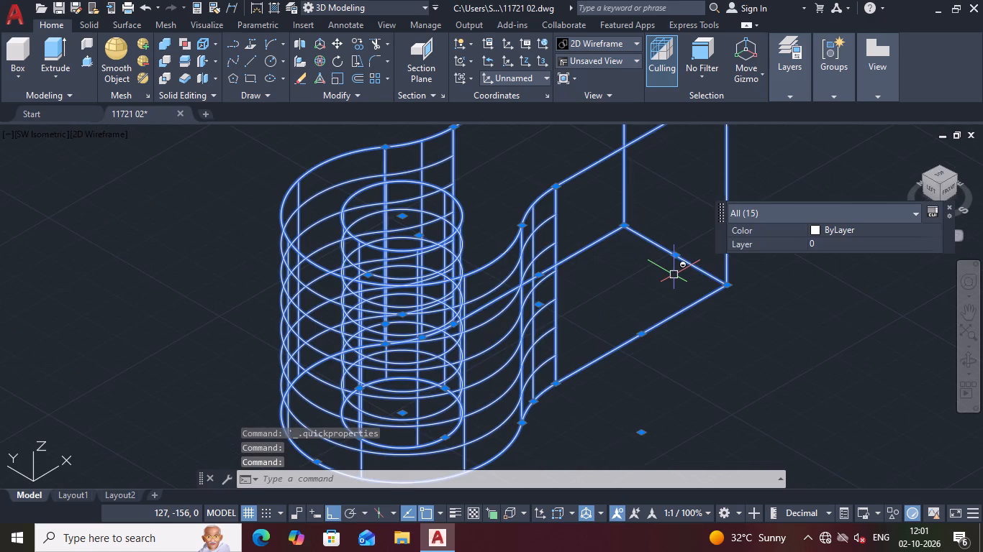
key("Escape")
Check the exploded eye's individual pieces by selecting its bottom face with the hole, then the pieces around the eye end.
left_click(642, 337)
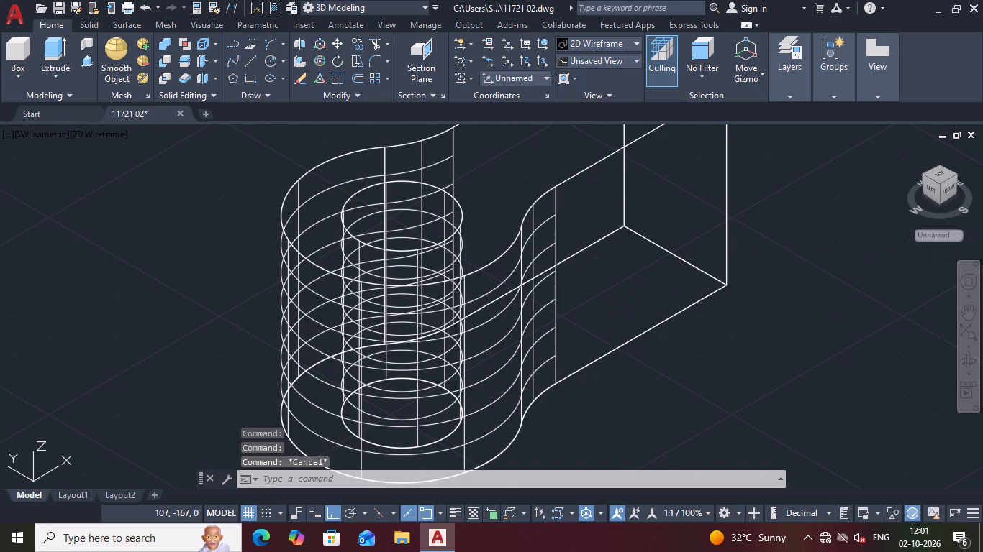
middle_click_drag(632, 318, 712, 278)
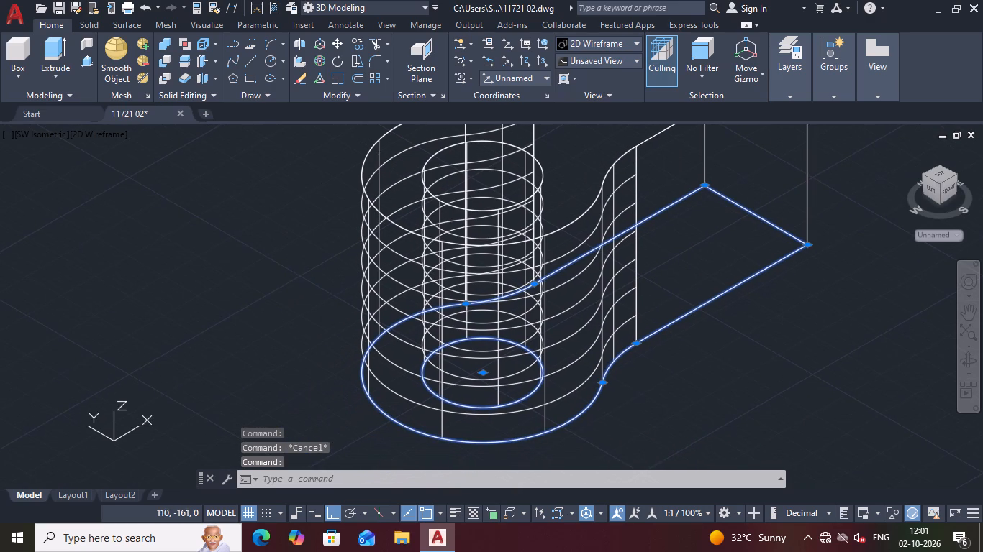
scroll(704, 281, "down", 1)
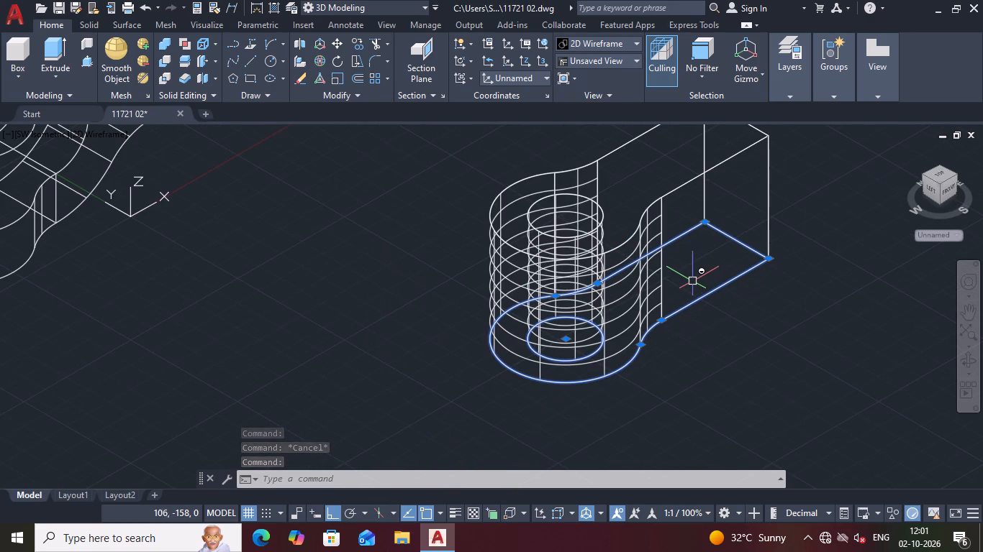
key("Escape")
left_click(674, 282)
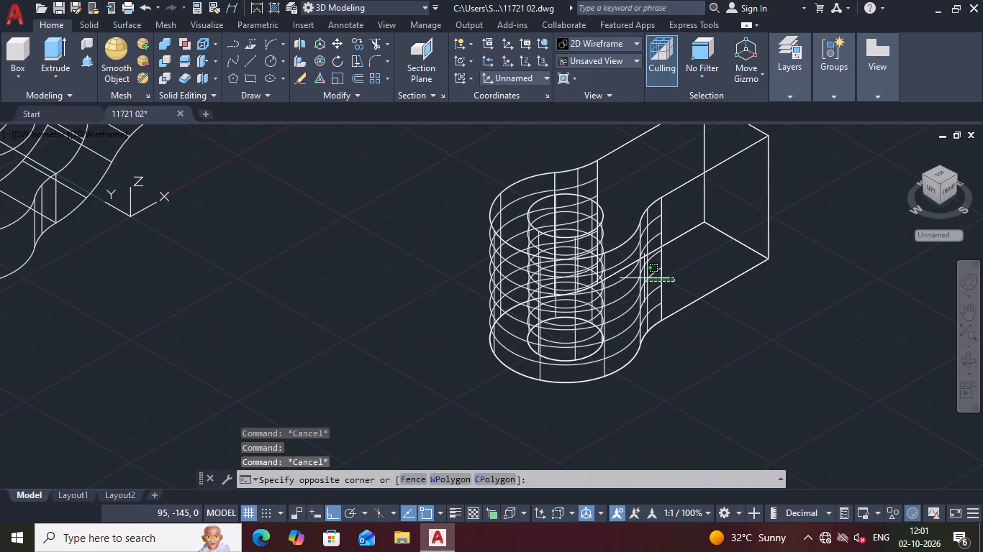
left_click(509, 157)
key("Escape")
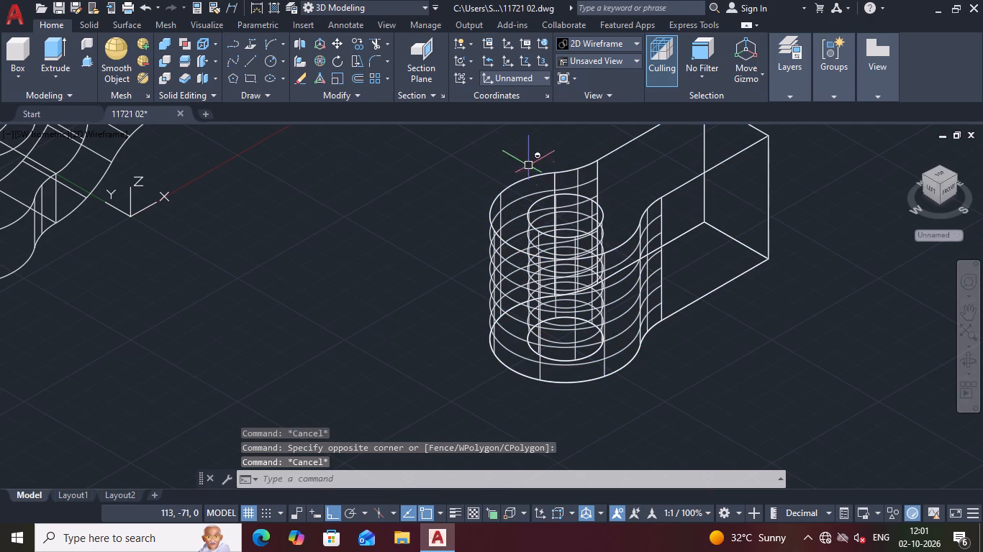
Erase the exploded eye's top face and the flat shank side face on the front side.
left_click(671, 189)
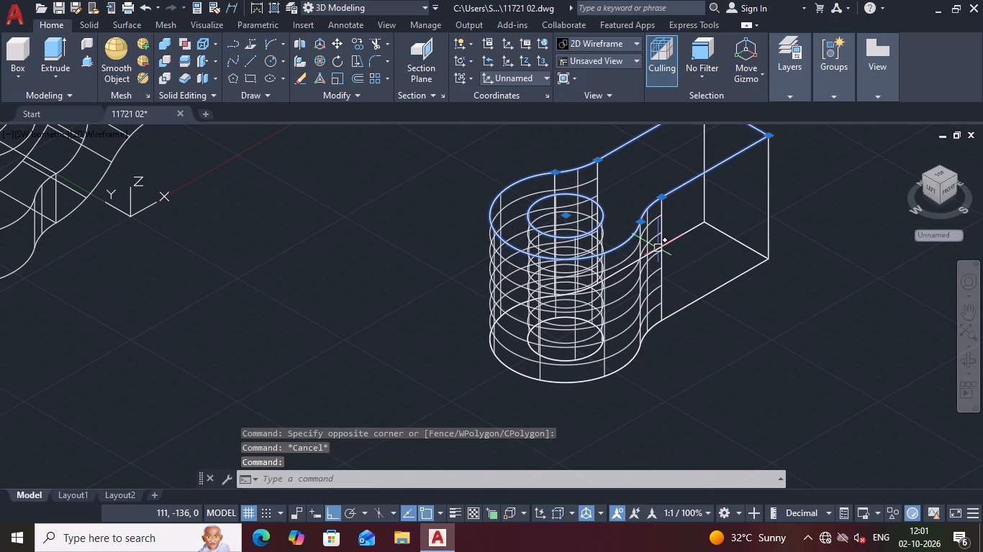
left_click(658, 248)
key("Escape")
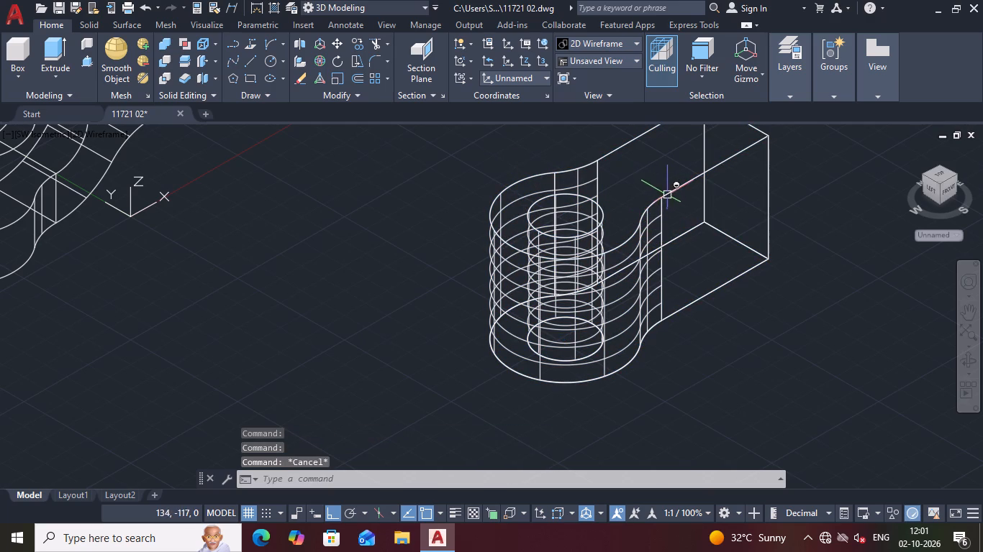
left_click(669, 193)
key("Delete")
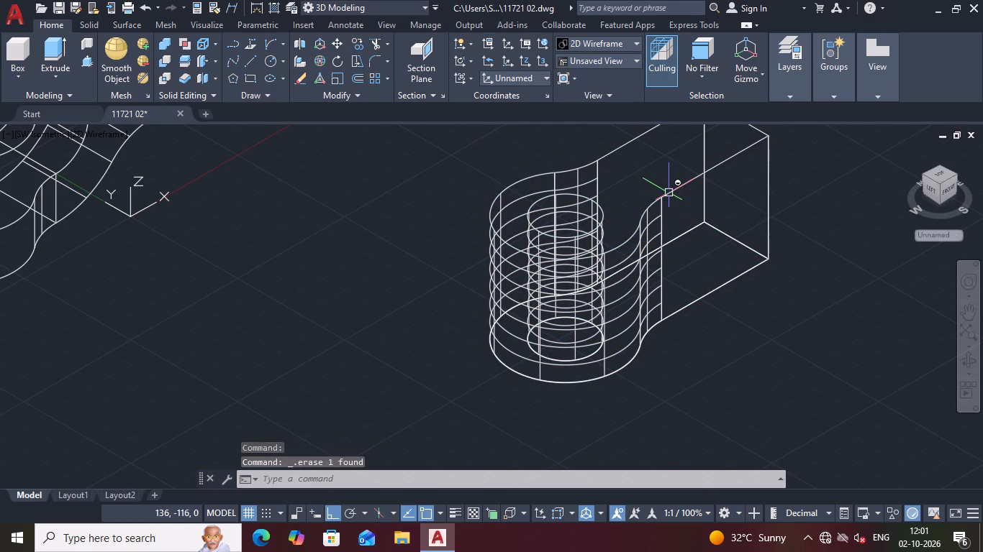
left_click(669, 193)
key("Delete")
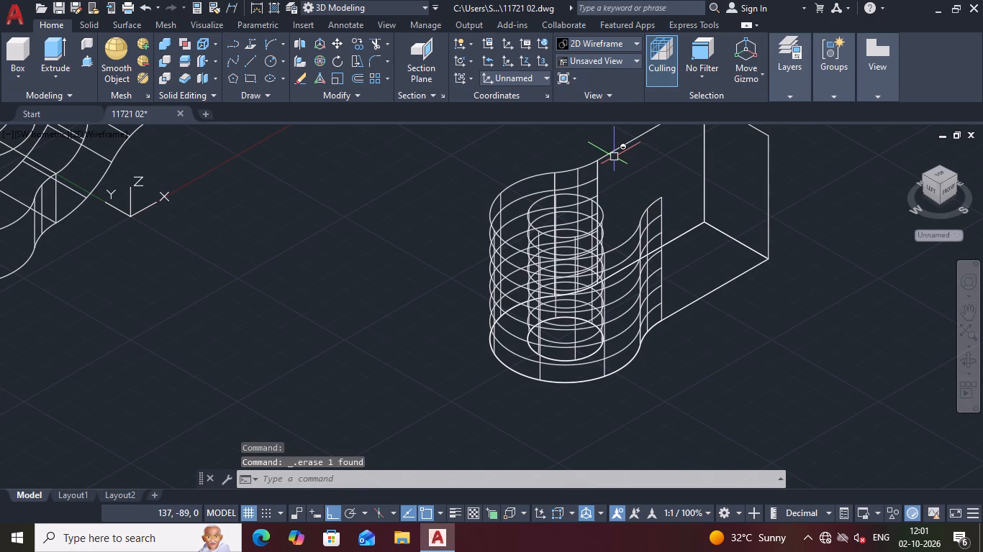
Erase the eye's remaining outer side surfaces: the rear shank side, both curved neck surfaces and the rounded end.
left_click(621, 162)
left_click(581, 149)
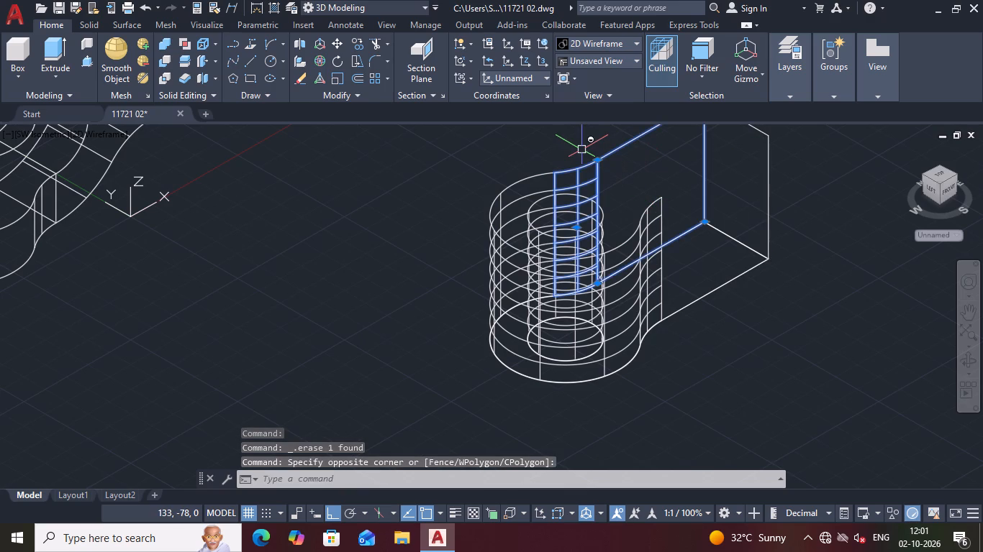
key("Delete")
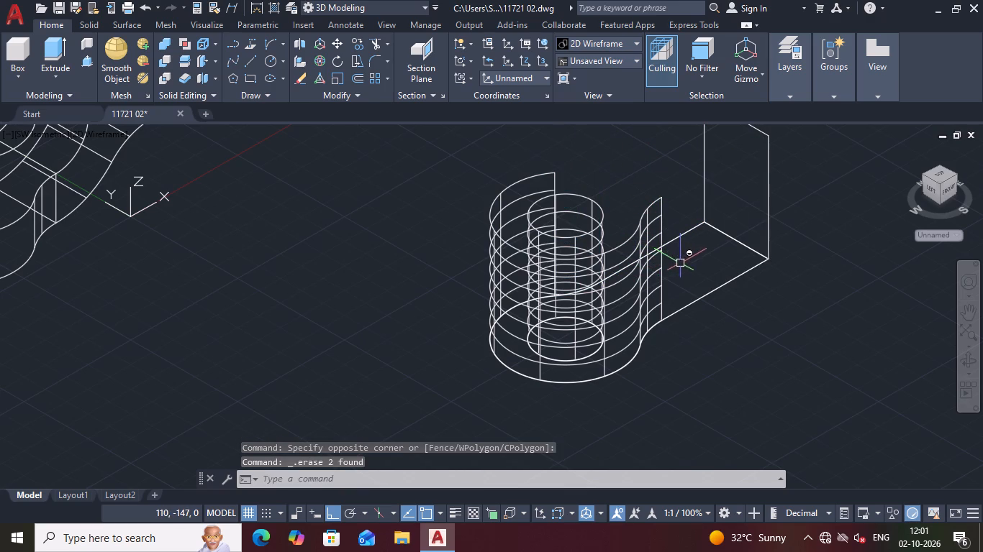
left_click(680, 263)
left_click(650, 283)
key("Delete")
left_click(643, 290)
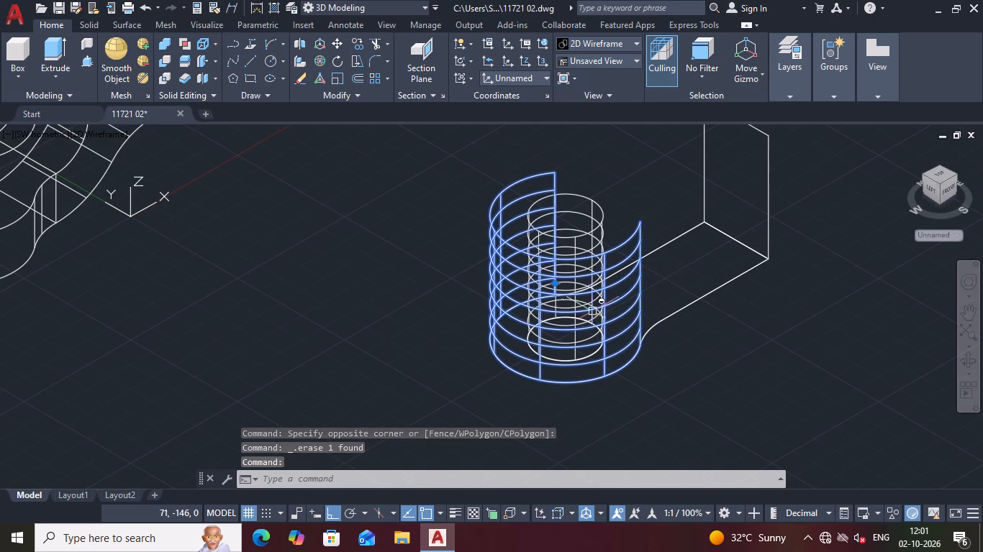
key("Delete")
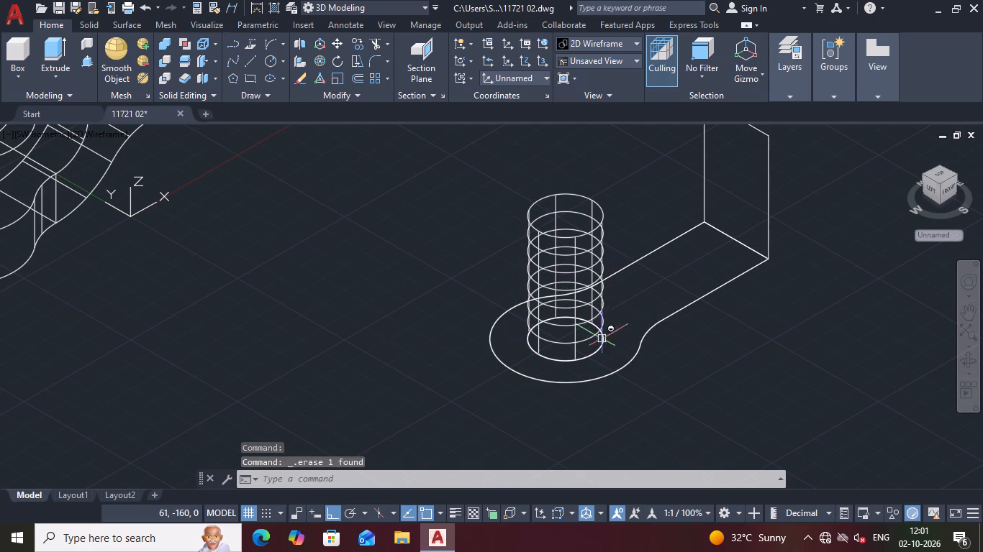
Examine the hole's cylindrical surface and the bottom face outline by selecting them and clearing the selection.
double_click(626, 223)
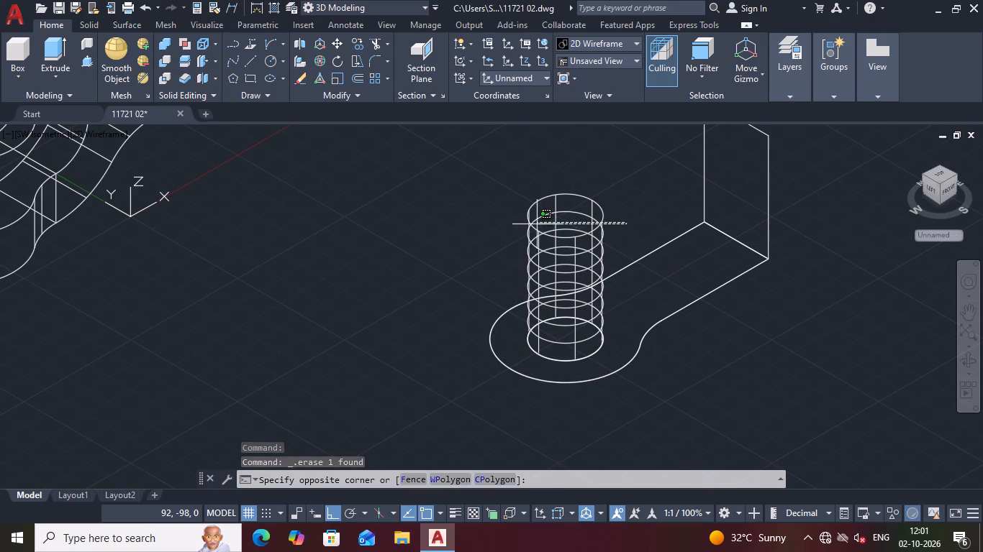
left_click(537, 224)
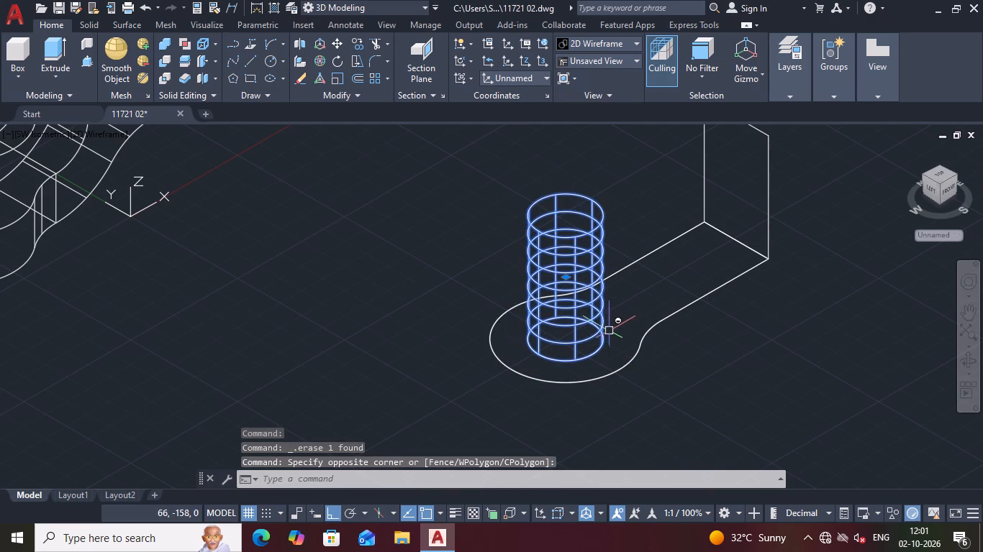
left_click(603, 343, "shift")
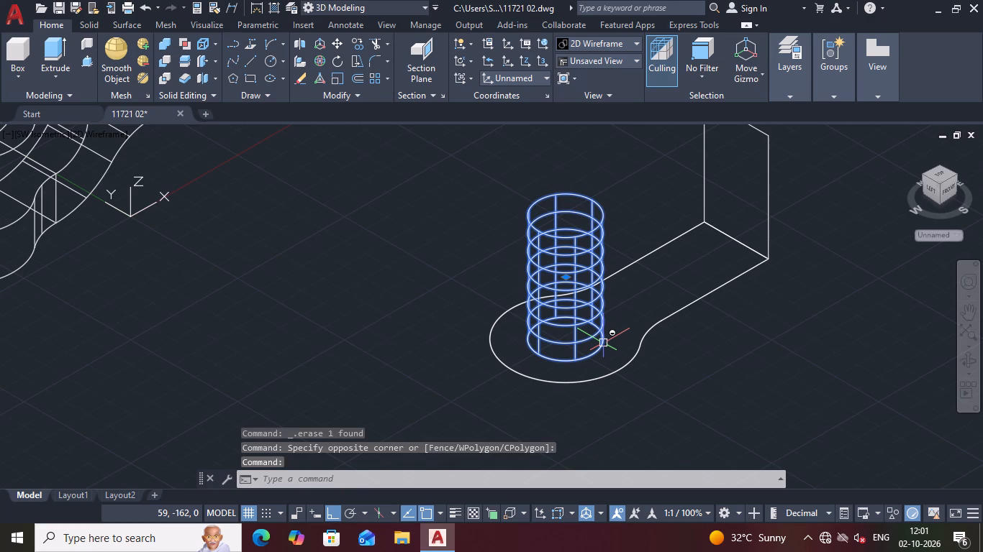
key("Escape")
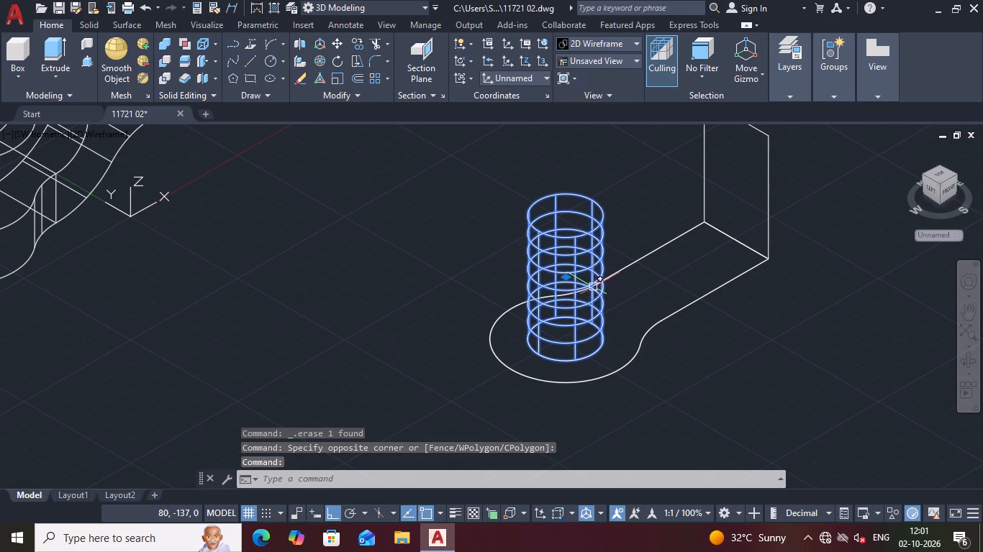
left_click(587, 344)
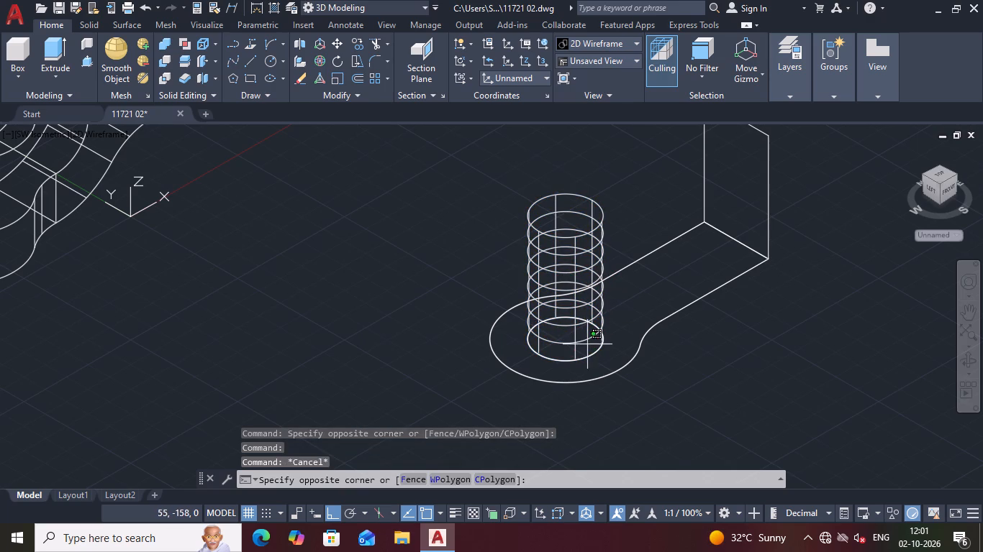
left_click(544, 190)
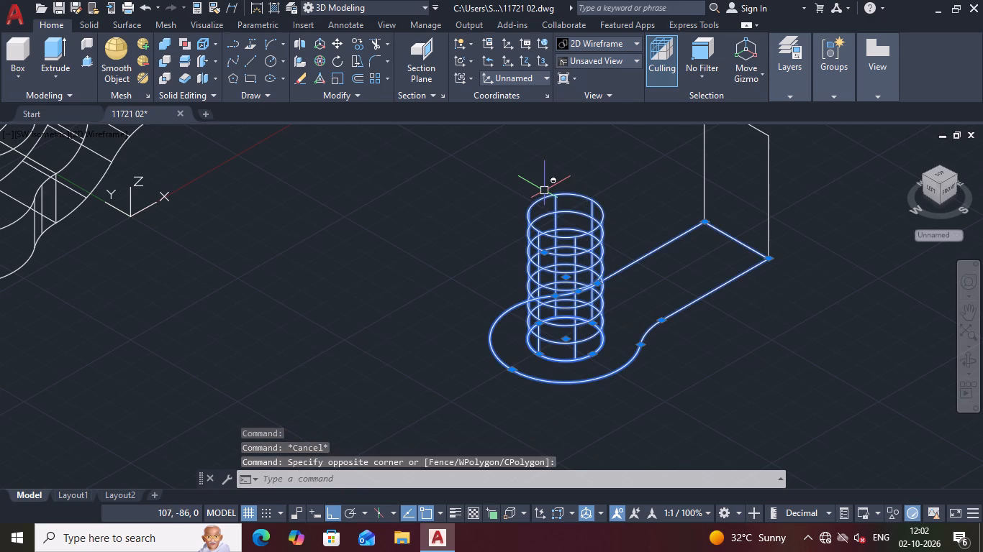
key("Escape")
scroll(584, 290, "up", 2)
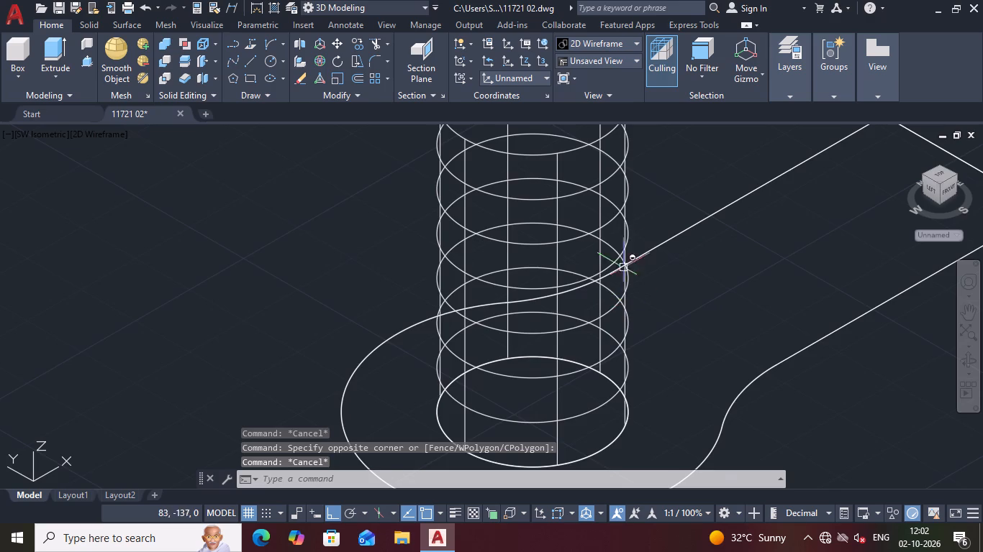
scroll(622, 241, "down", 1)
left_click(586, 211)
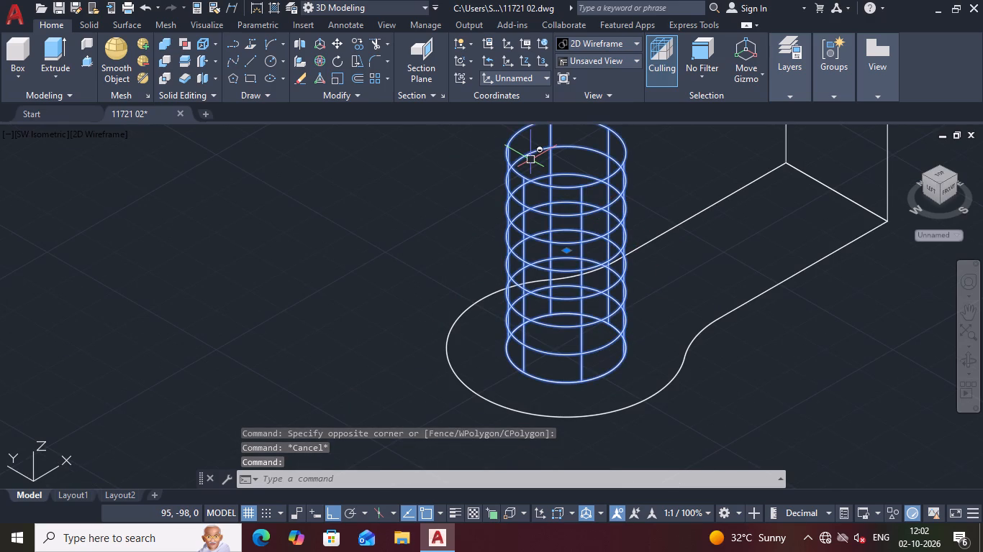
left_click(614, 372)
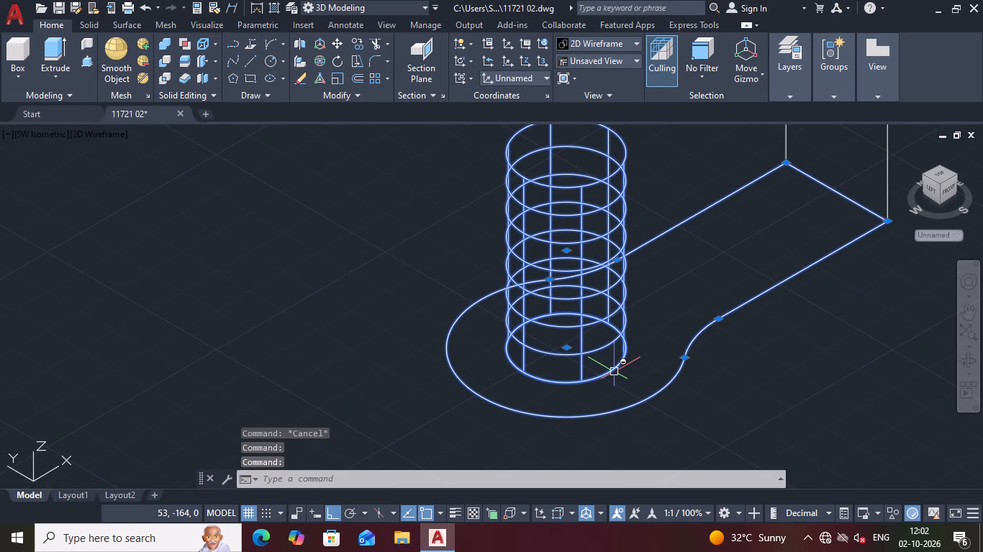
key("Escape")
left_click(614, 346)
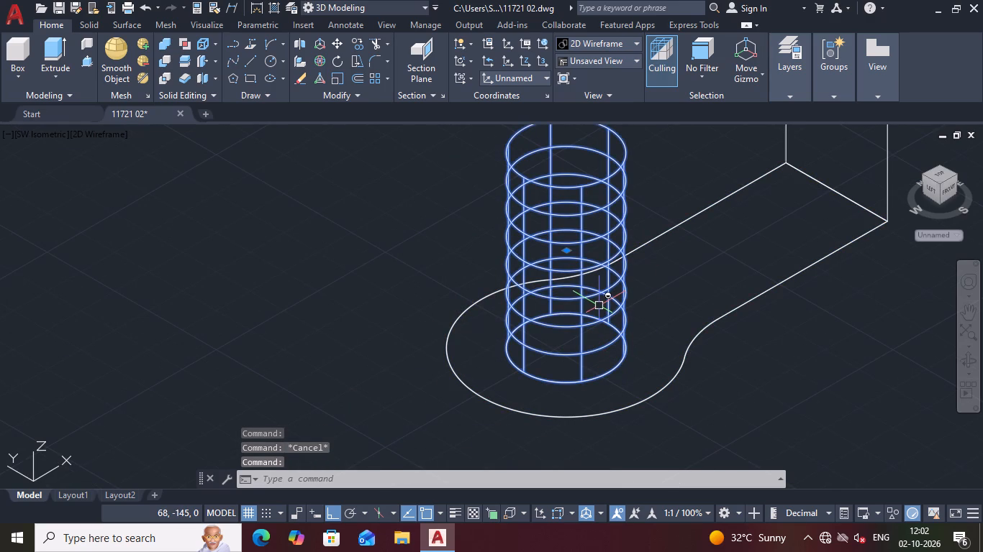
left_click(616, 369, "ctrl")
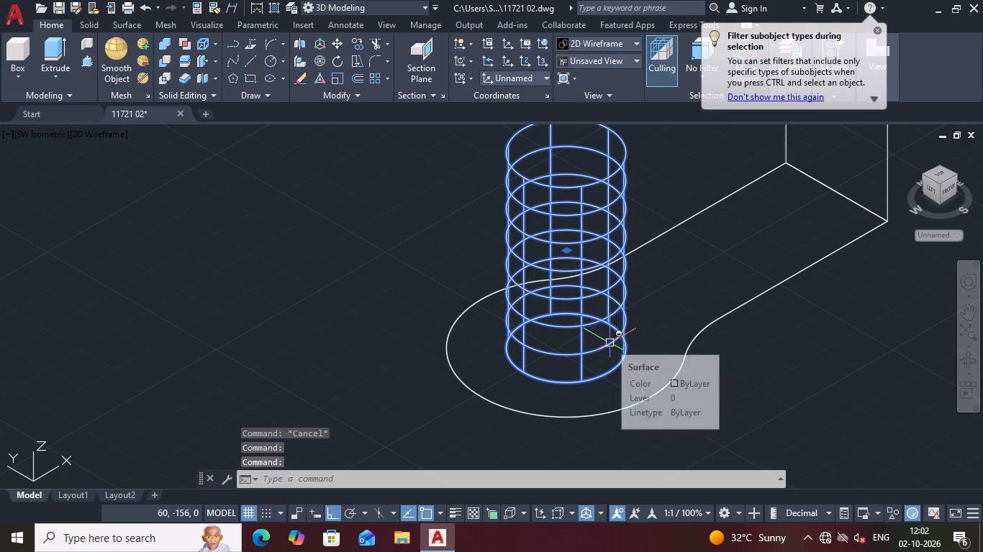
left_click(610, 343, "shift")
key("Escape")
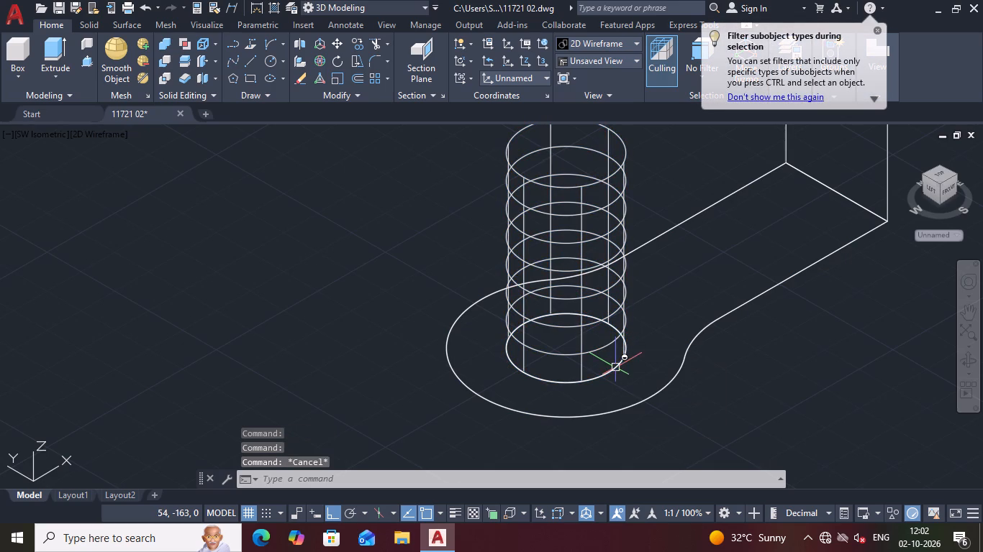
left_click(616, 362)
key("Escape")
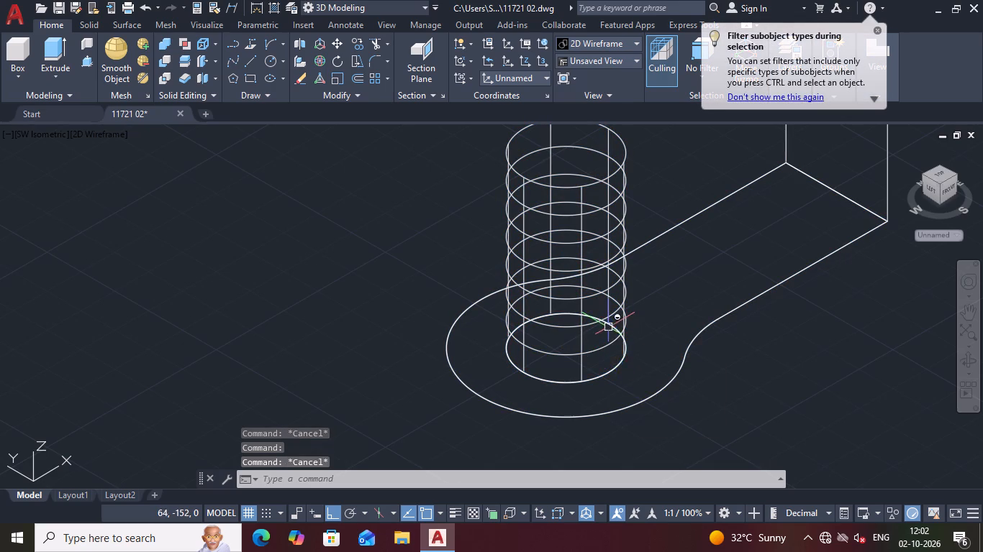
Erase the cylindrical surface of the eye's hole, keeping the bottom outline and circle.
left_click(590, 205)
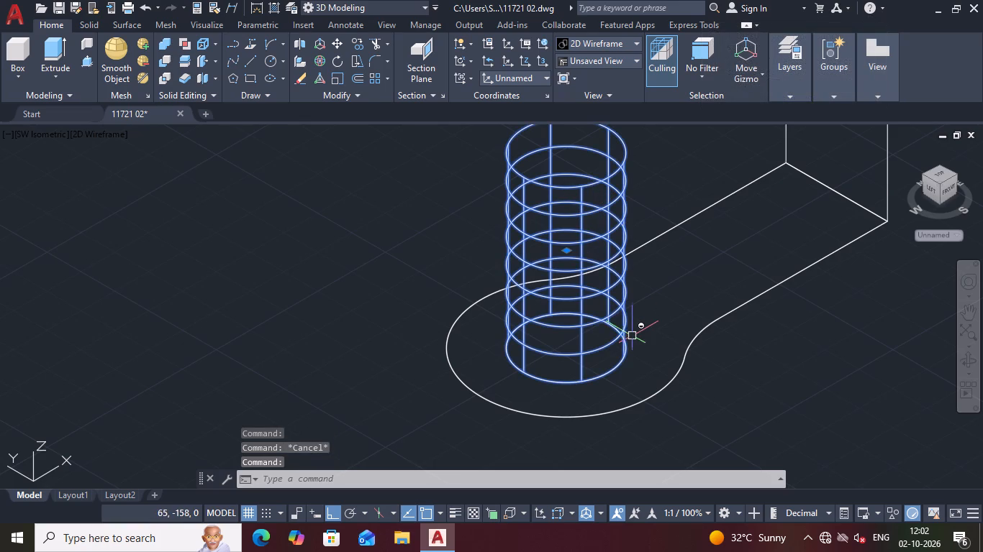
left_click(620, 361, "shift")
left_click(628, 352, "shift")
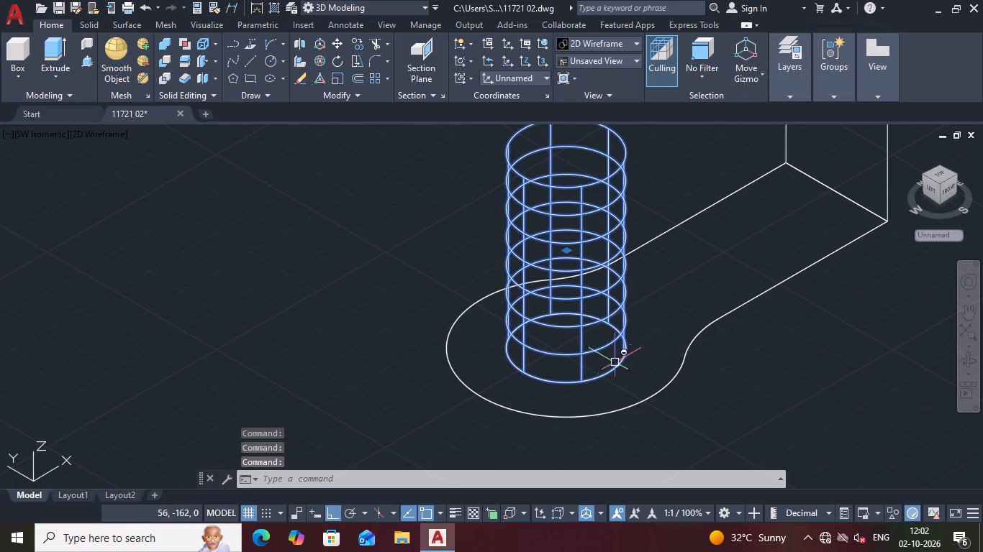
left_click(607, 368, "shift")
left_click(553, 380, "shift")
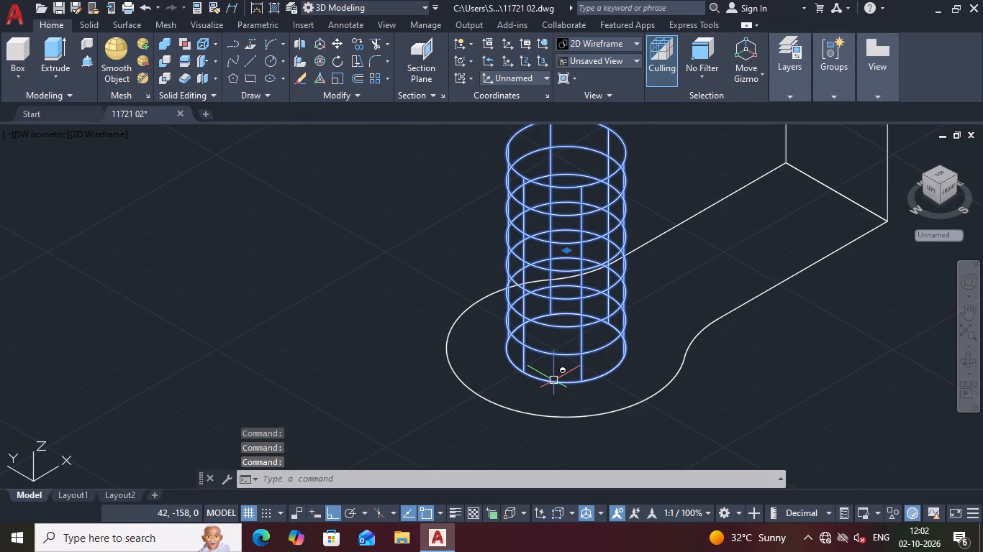
key("Delete")
Erase the vertical rectangular end face of the shank.
scroll(668, 324, "down", 1)
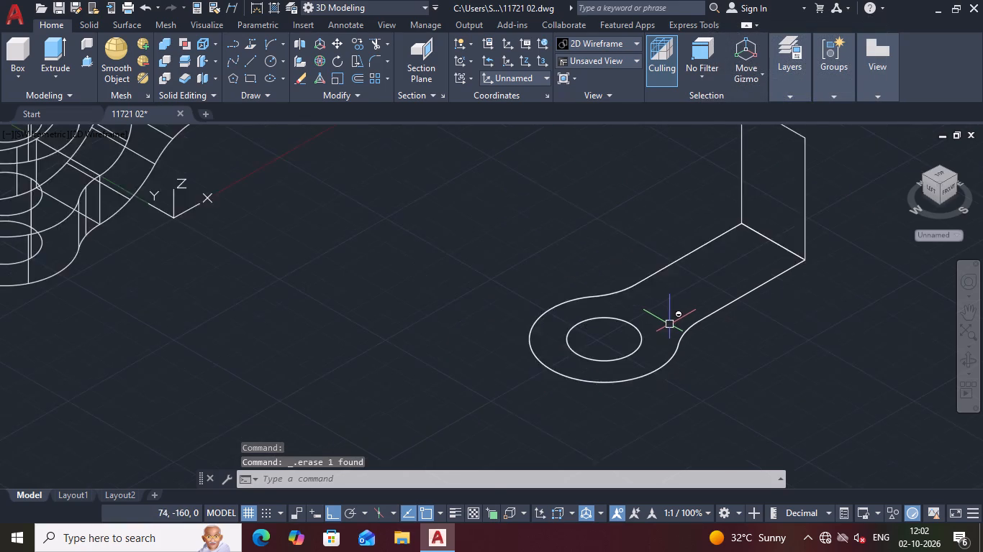
scroll(669, 324, "down", 1)
left_click(792, 244)
left_click(679, 186)
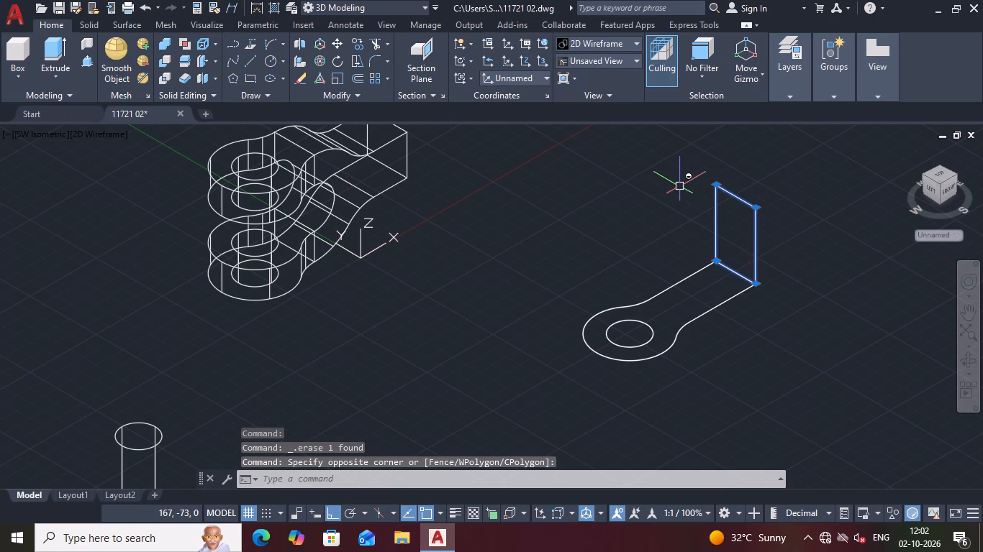
key("Delete")
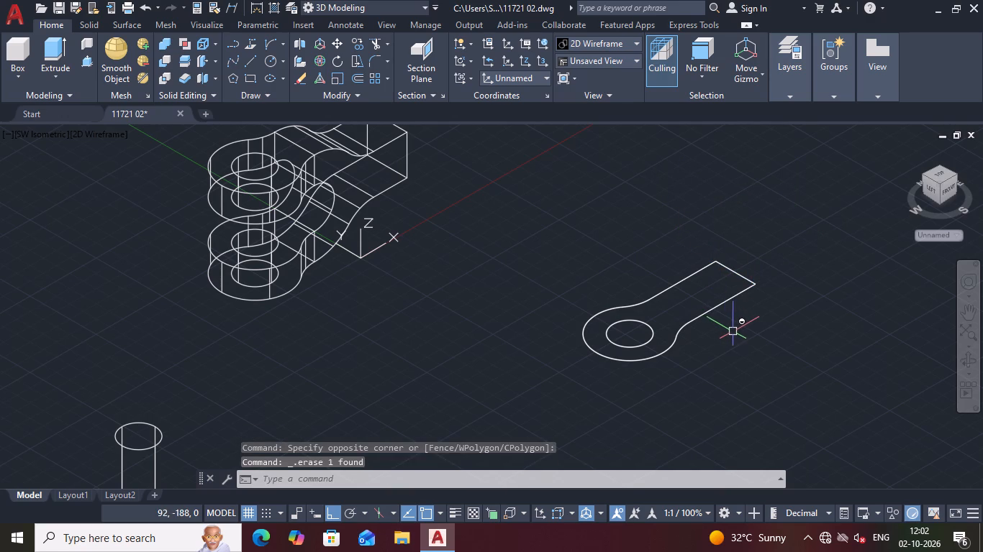
Join the eye's remaining bottom outline segments into one polyline.
scroll(728, 333, "up", 1)
left_click_drag(735, 358, 724, 359)
left_click(496, 252)
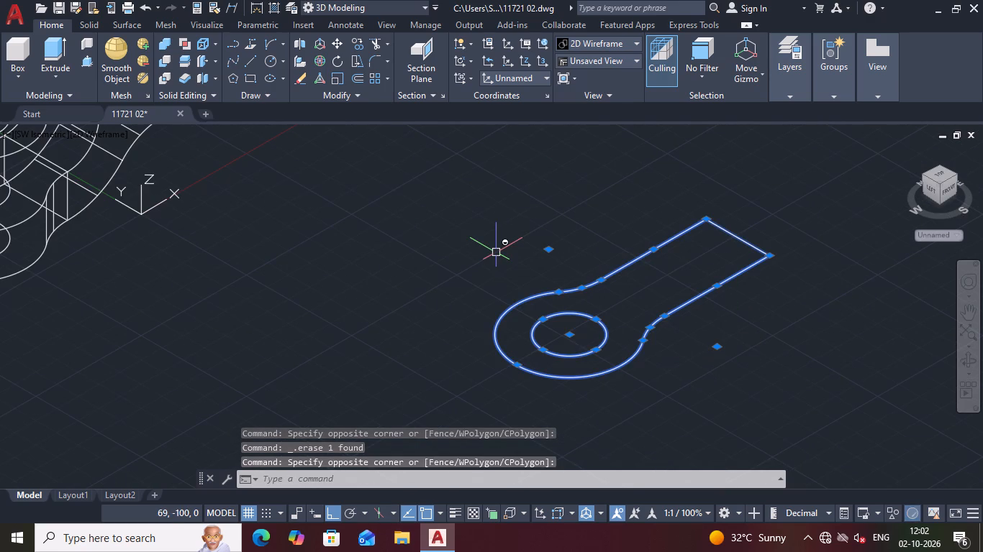
key("j")
key("Return")
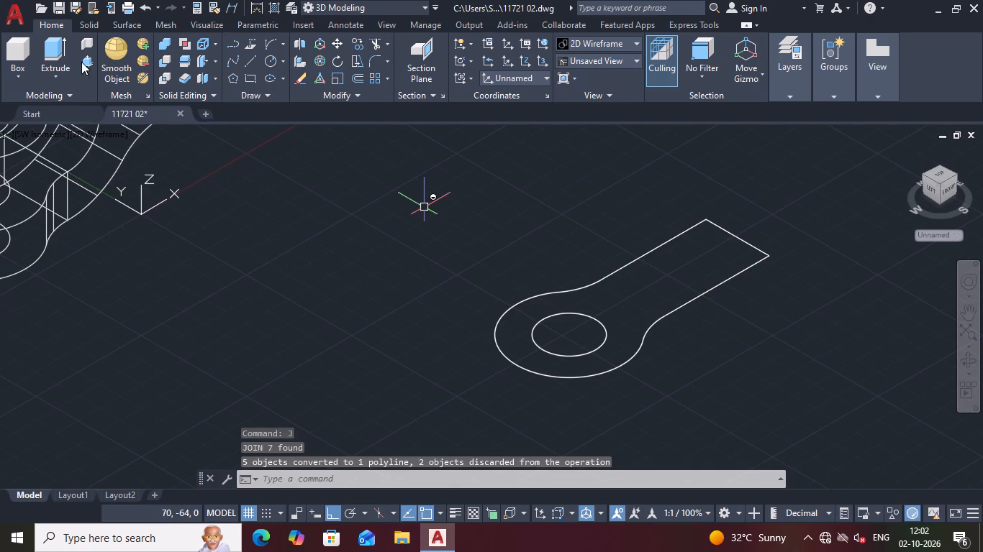
Presspull the area between the eye's outline and its hole circle to a height of 30.
left_click(88, 63)
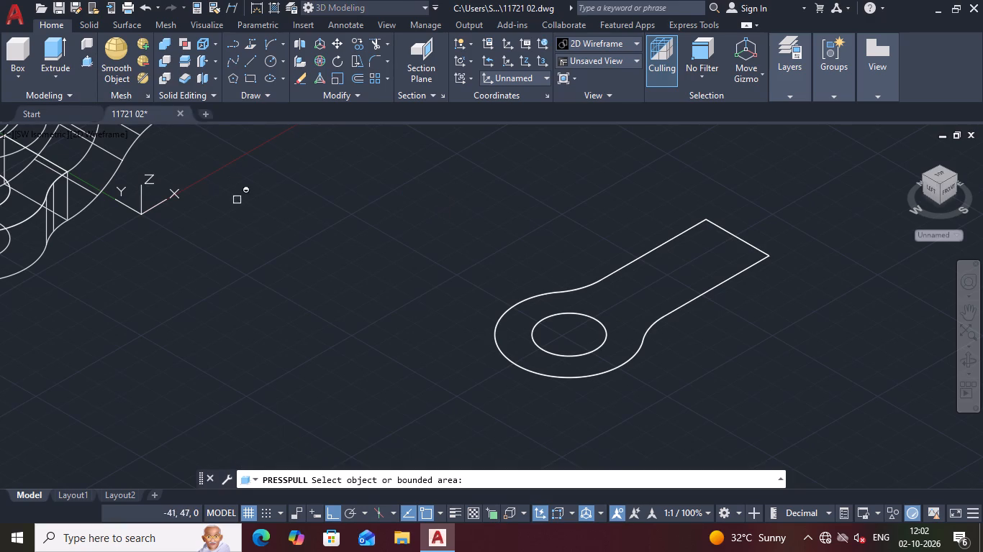
left_click(599, 303)
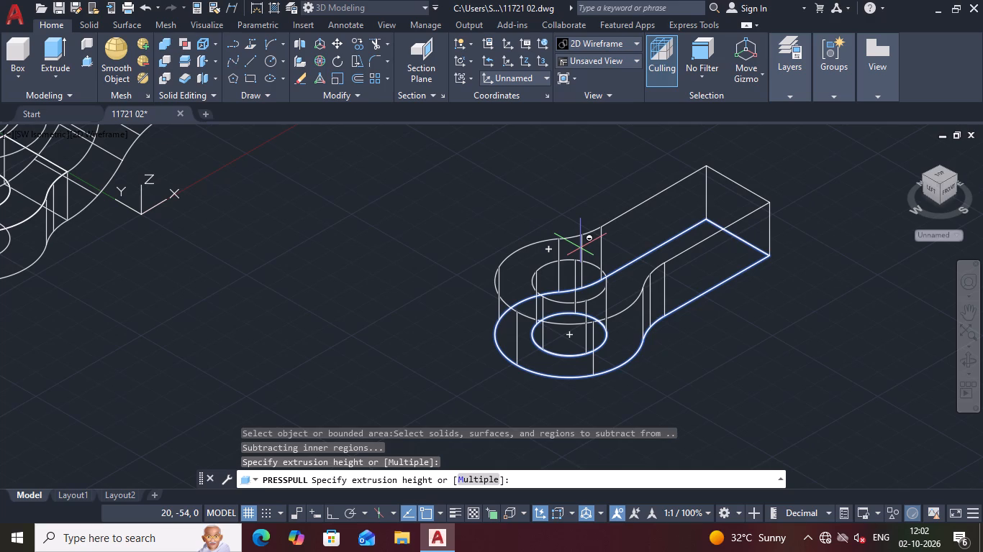
key("3")
key("0")
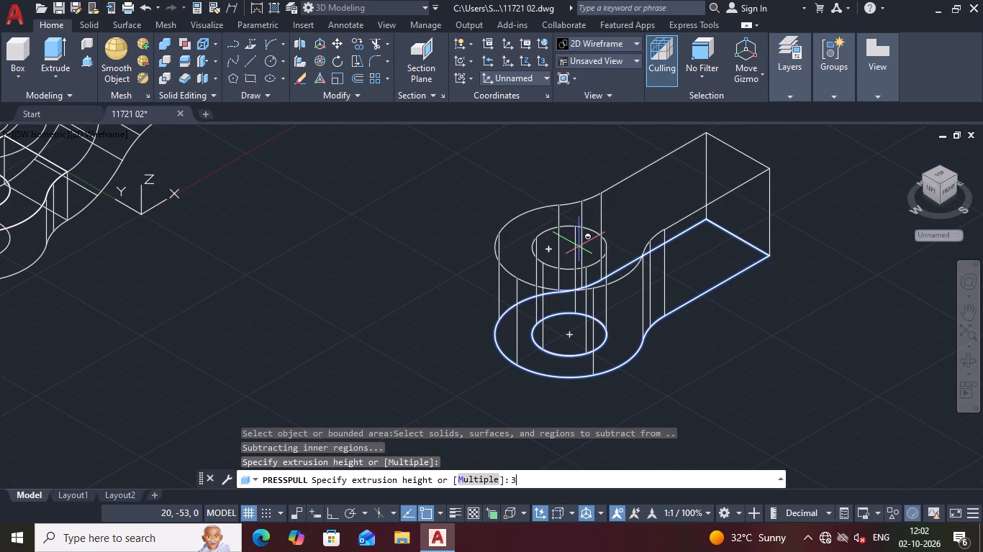
key("Return")
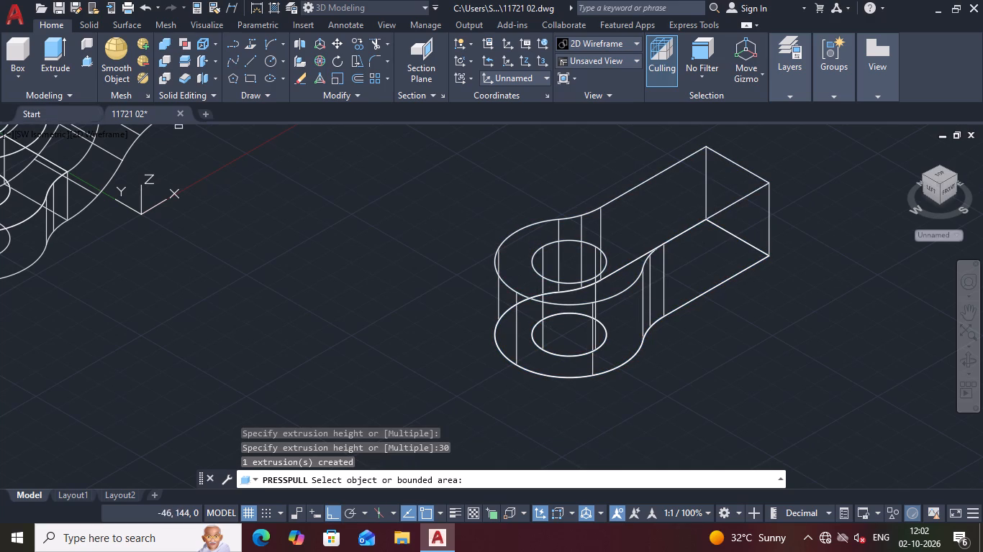
left_click(119, 134)
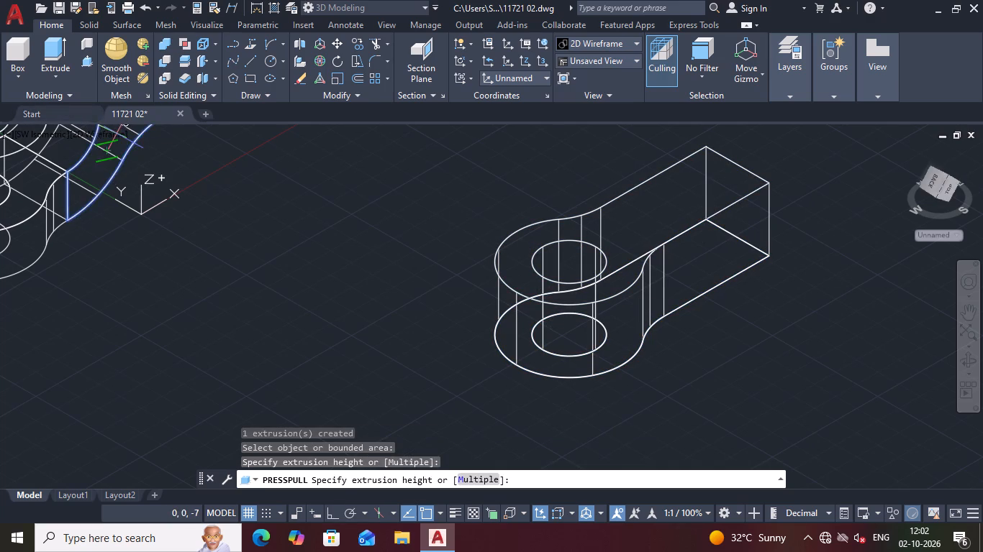
key("Escape")
scroll(260, 198, "down", 1)
key("Escape")
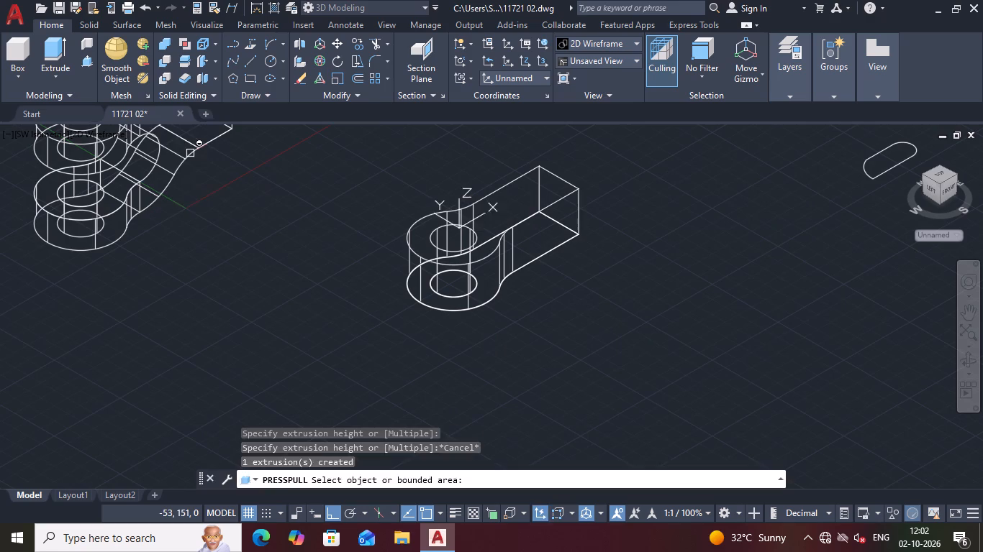
Set the model's visual style to Conceptual and inspect the rebuilt single-eye part alongside the other knuckle joint parts.
middle_click_drag(247, 209, 310, 313)
left_click(115, 134)
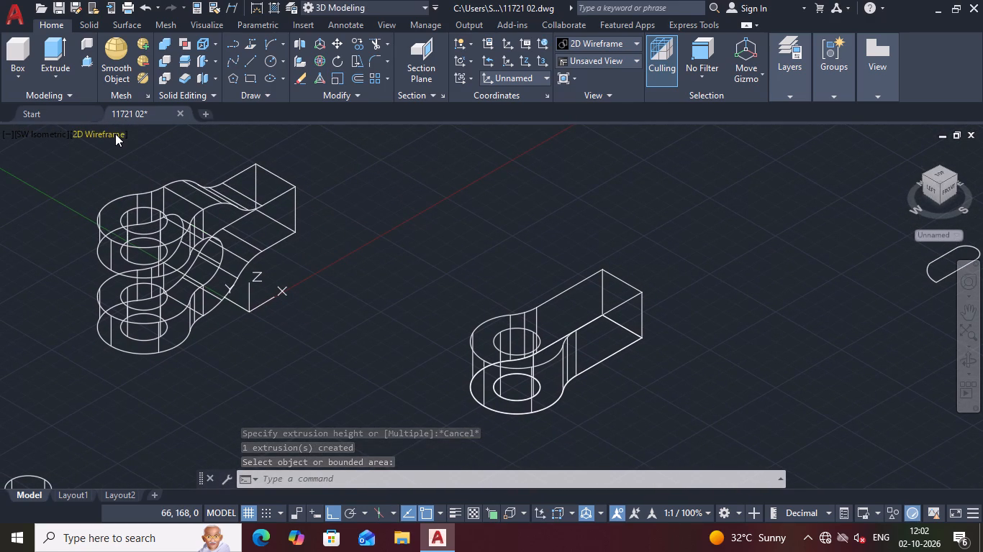
left_click(167, 181)
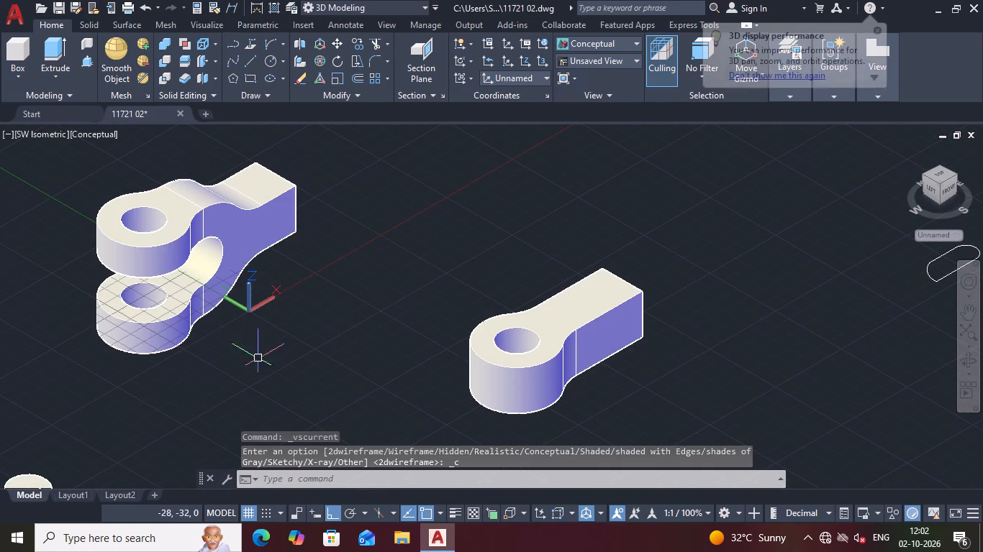
middle_click_drag(368, 347, 315, 303)
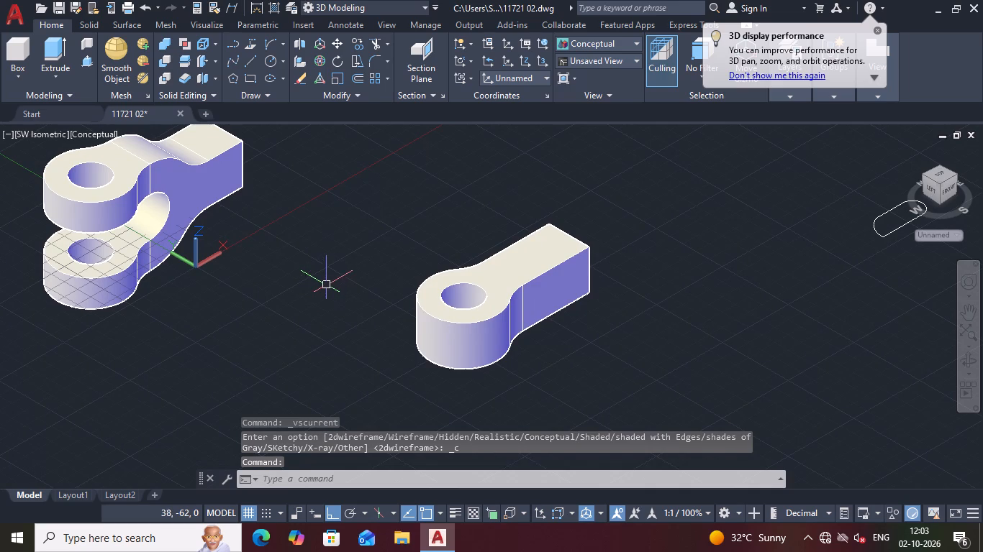
scroll(366, 270, "up", 1)
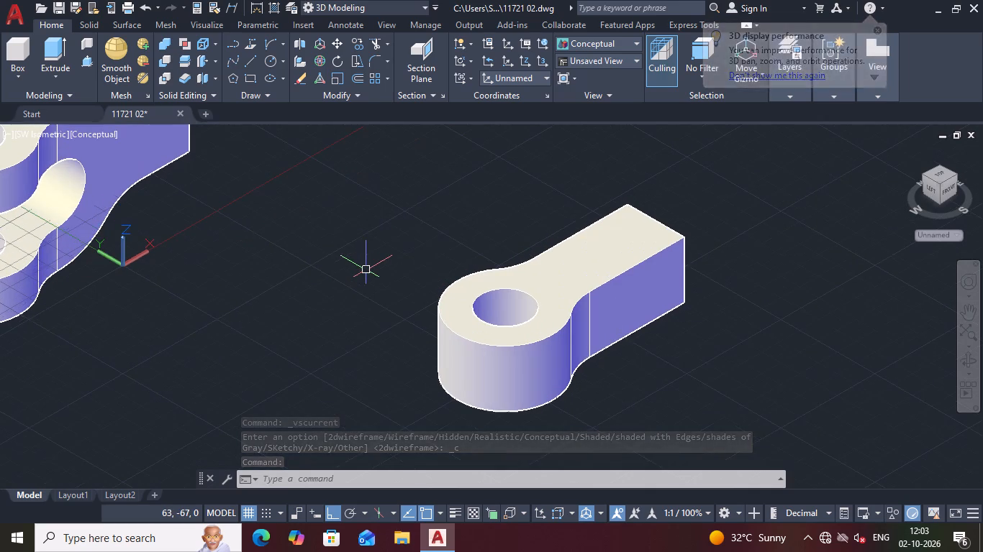
scroll(366, 270, "down", 2)
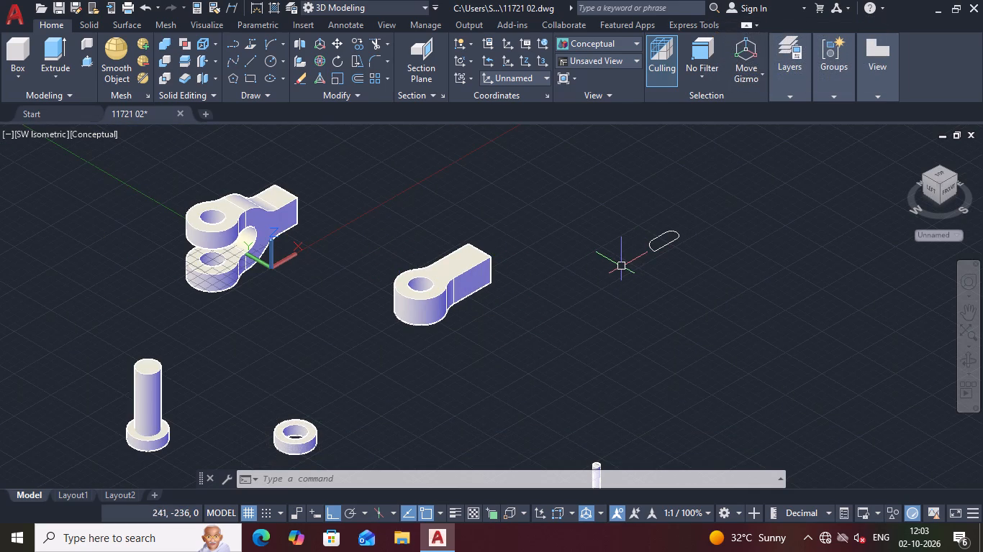
middle_click_drag(348, 241, 358, 278)
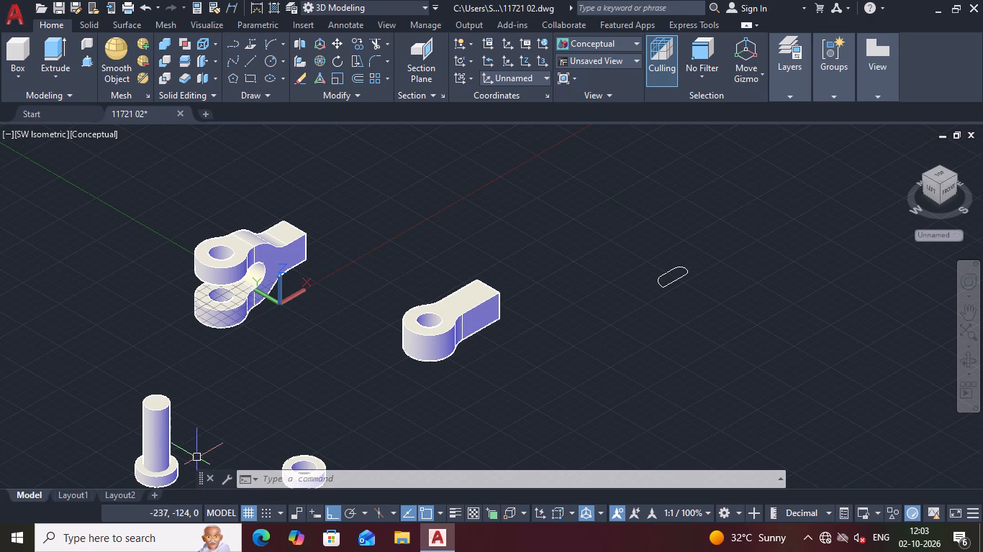
Launch the Fuji app.
left_click(153, 537)
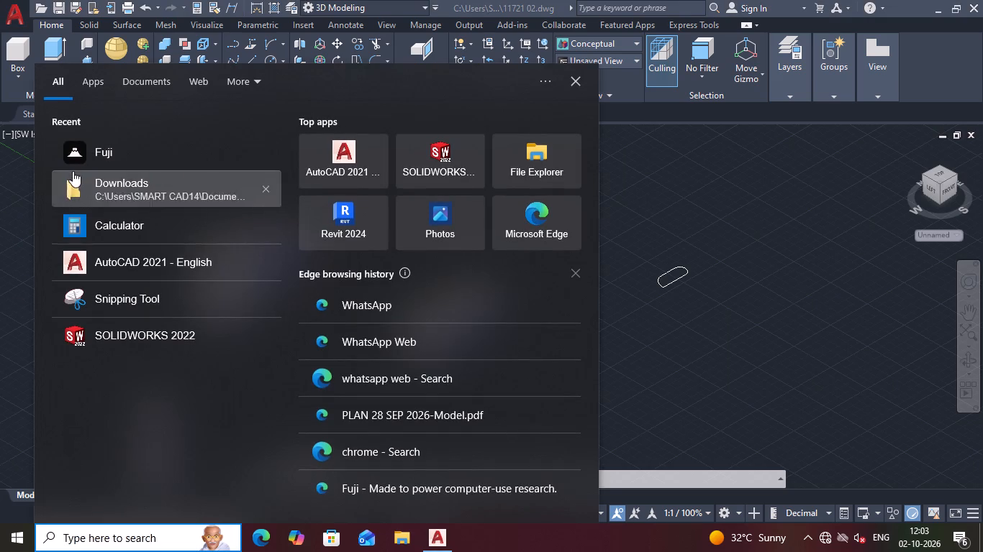
left_click(130, 147)
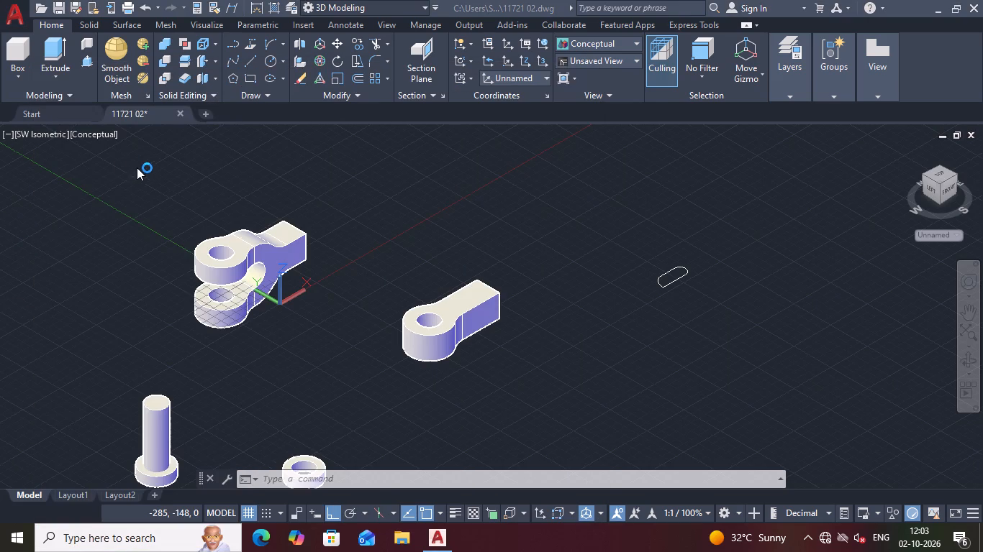
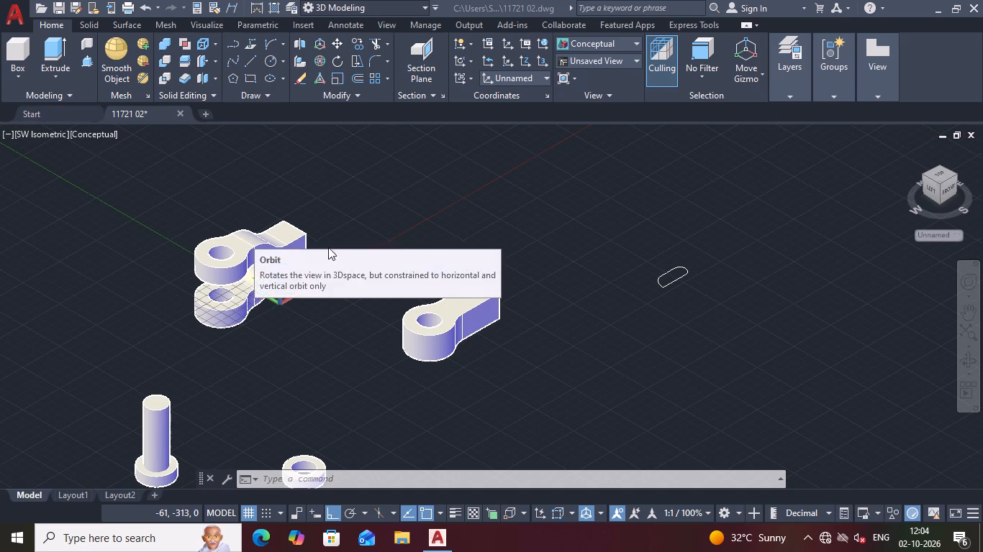
Examine the fork, single-eye part, pin, collar and taper pin from several angles around the model.
middle_click_drag(350, 249, 445, 236)
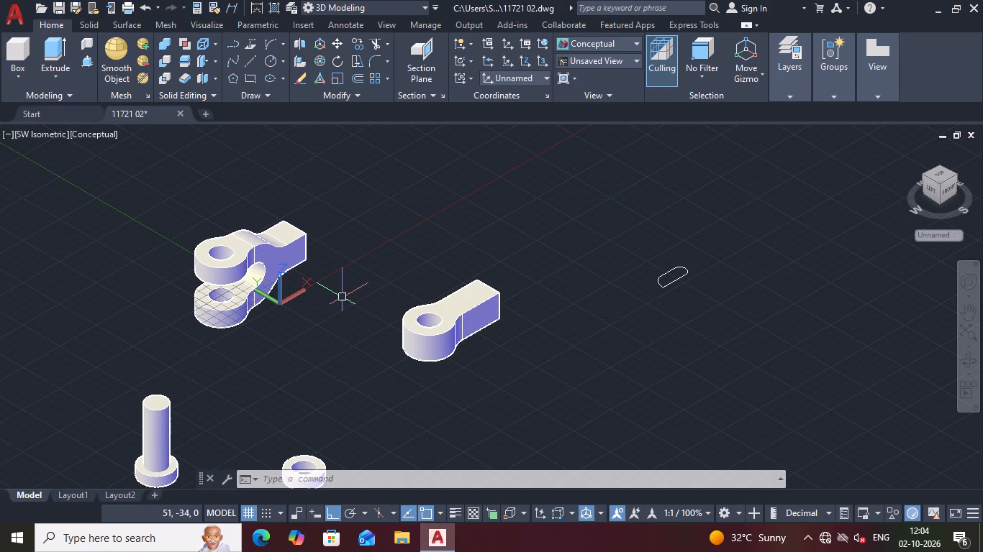
middle_click_drag(351, 298, 459, 263)
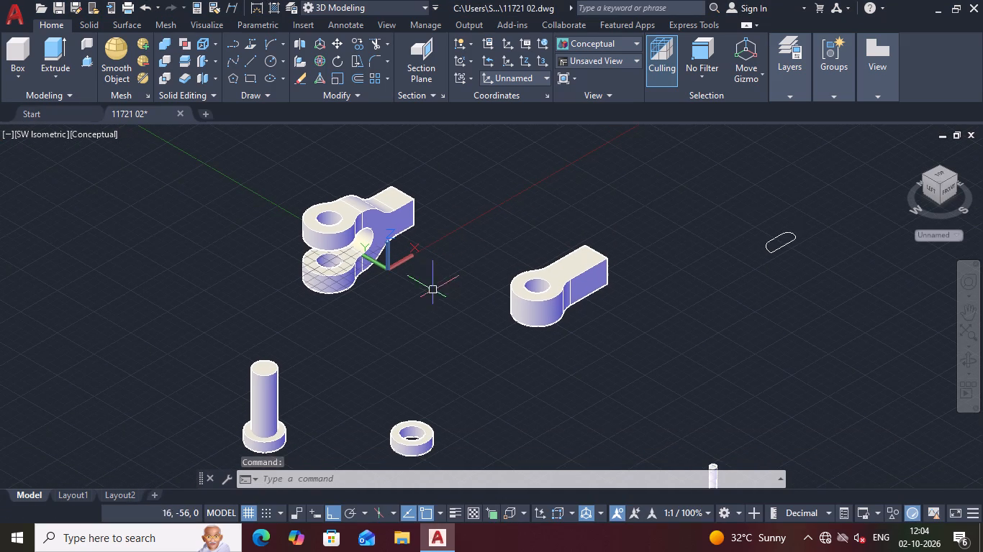
middle_click_drag(312, 352, 345, 346, "shift")
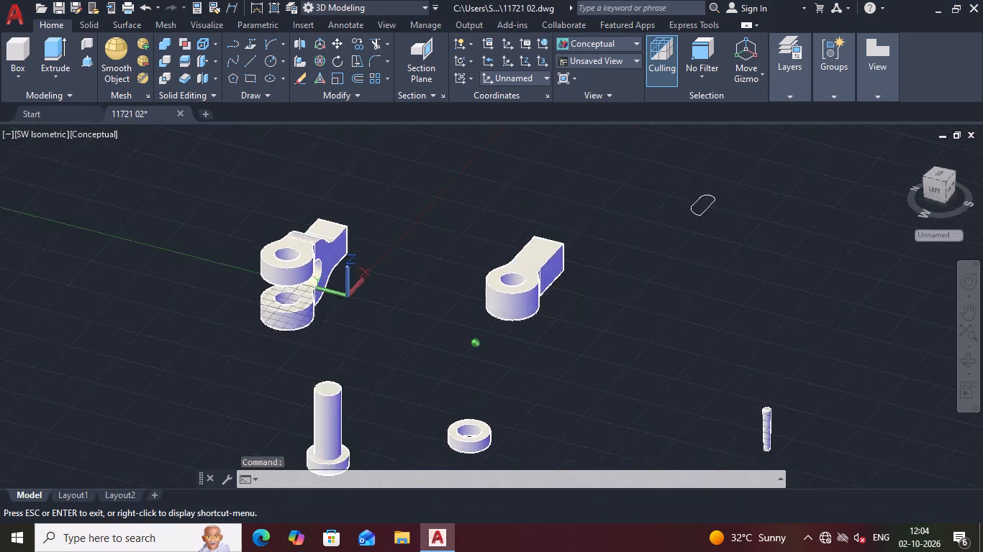
middle_click_drag(345, 346, 501, 309, "shift")
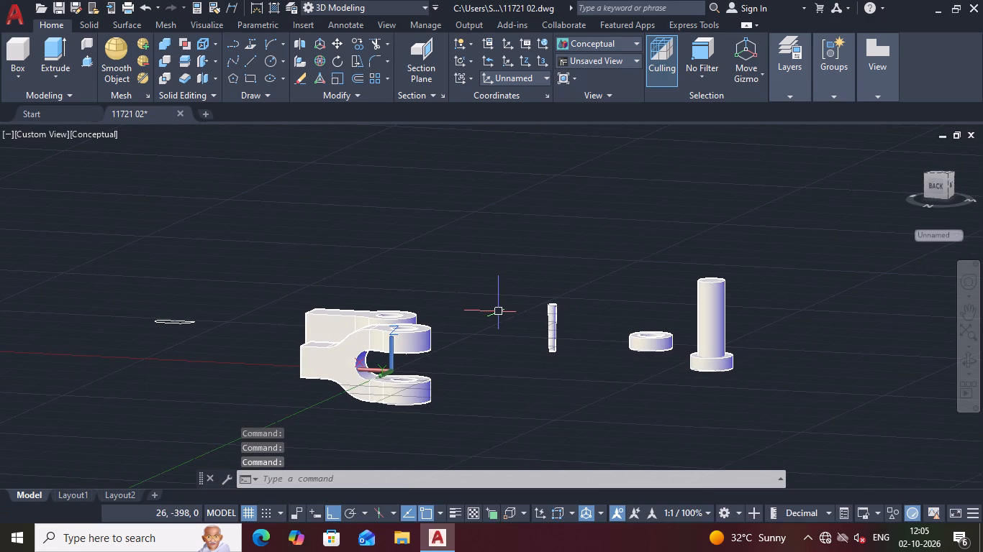
middle_click(498, 300, "shift")
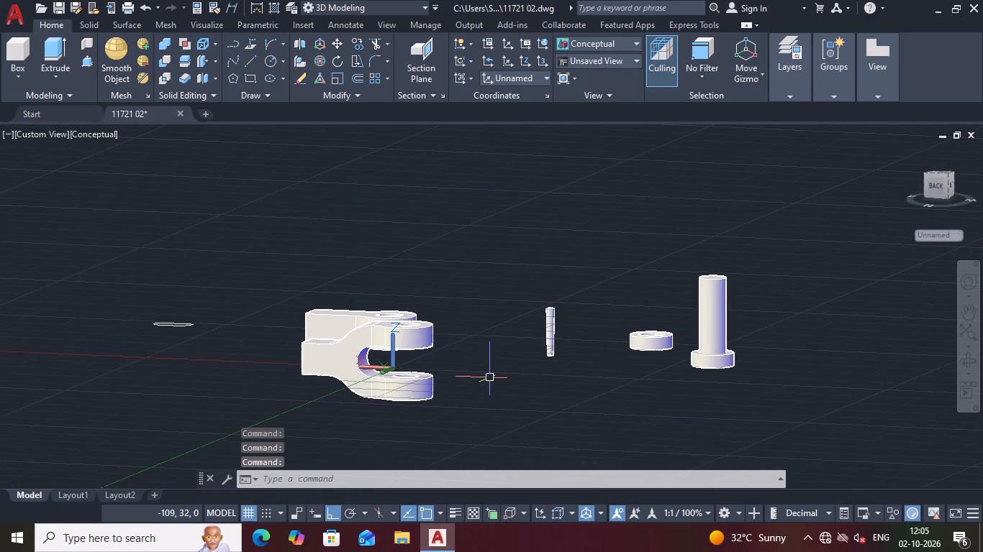
middle_click_drag(492, 380, 474, 379)
middle_click_drag(476, 364, 463, 318)
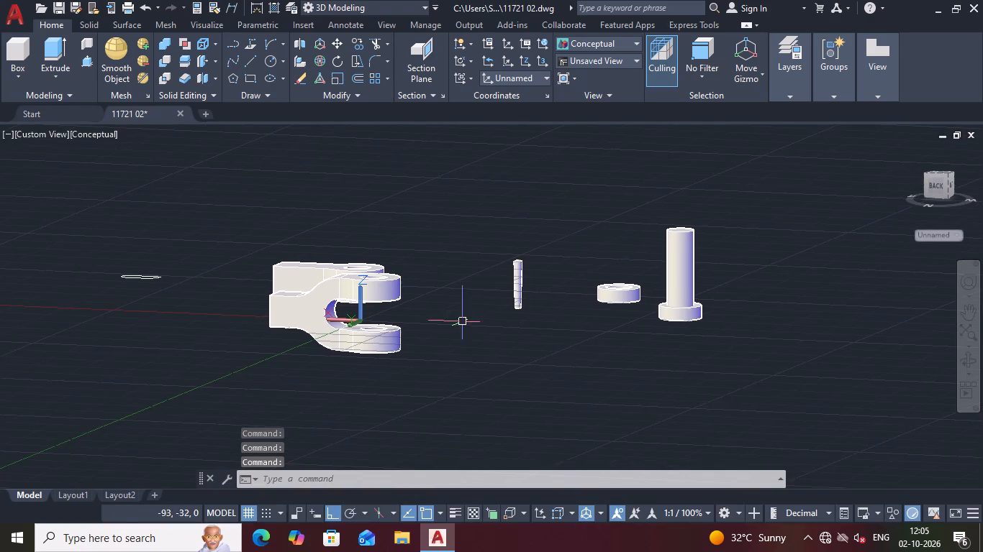
middle_click_drag(465, 330, 443, 349, "shift")
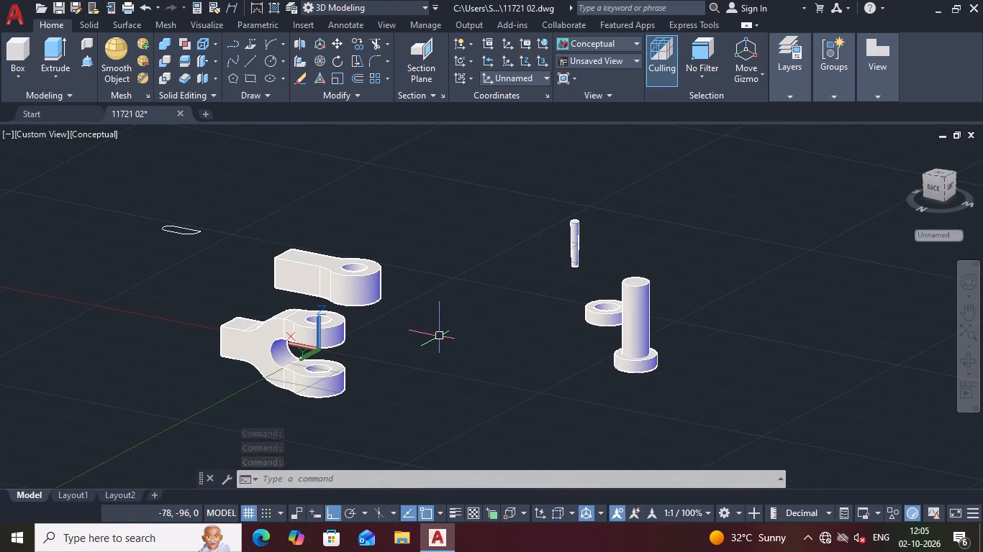
middle_click_drag(440, 336, 265, 337, "shift")
middle_click_drag(540, 323, 480, 298, "shift")
middle_click_drag(598, 329, 562, 367, "shift")
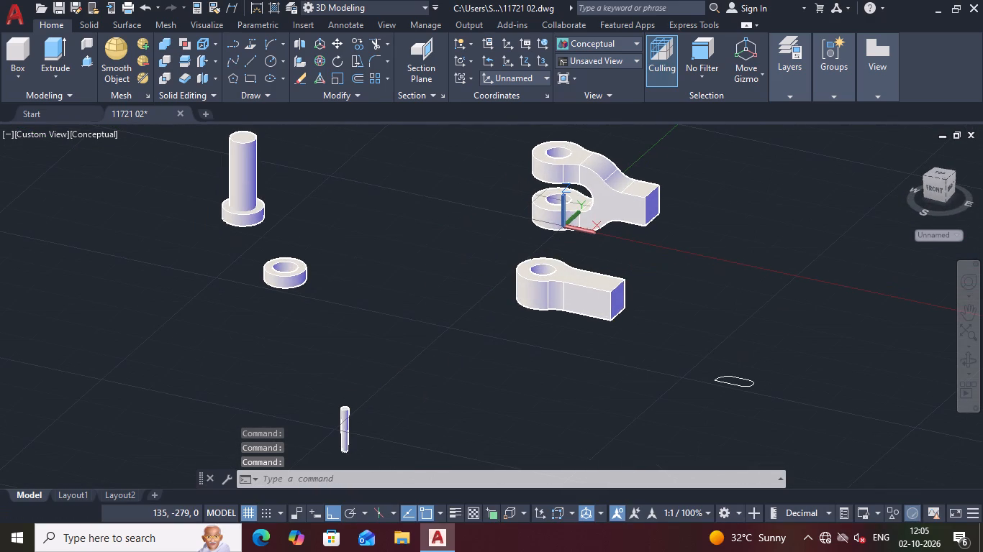
middle_click_drag(603, 337, 596, 328)
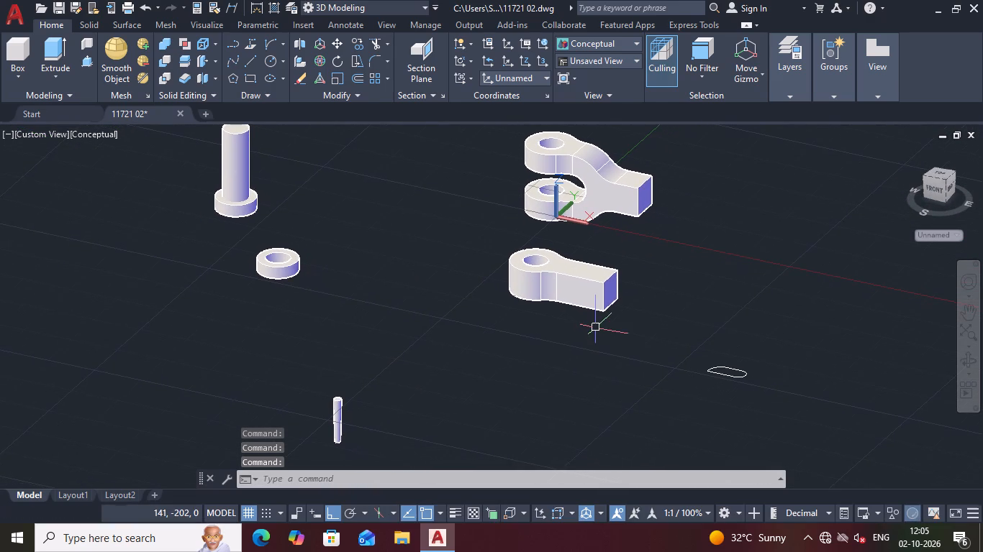
middle_click_drag(635, 333, 644, 329, "shift")
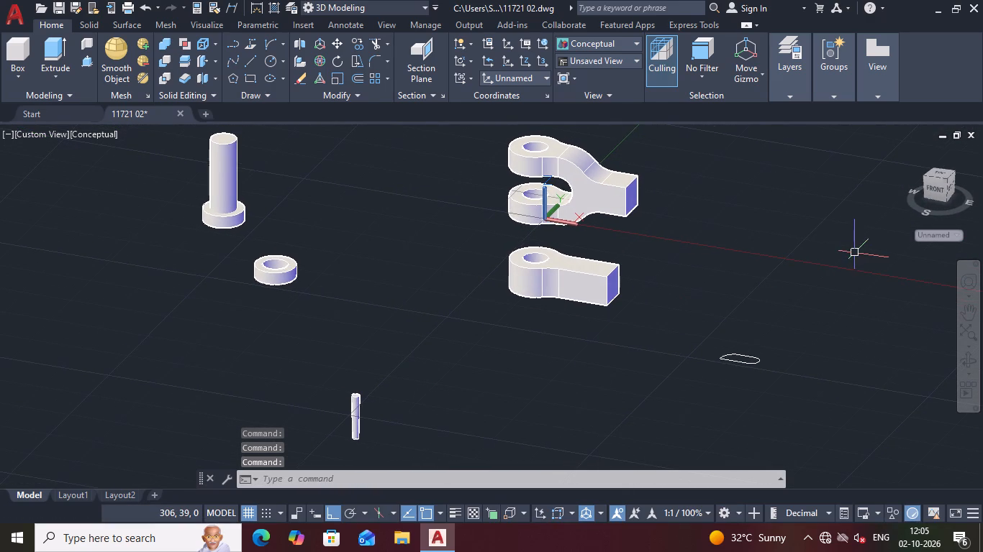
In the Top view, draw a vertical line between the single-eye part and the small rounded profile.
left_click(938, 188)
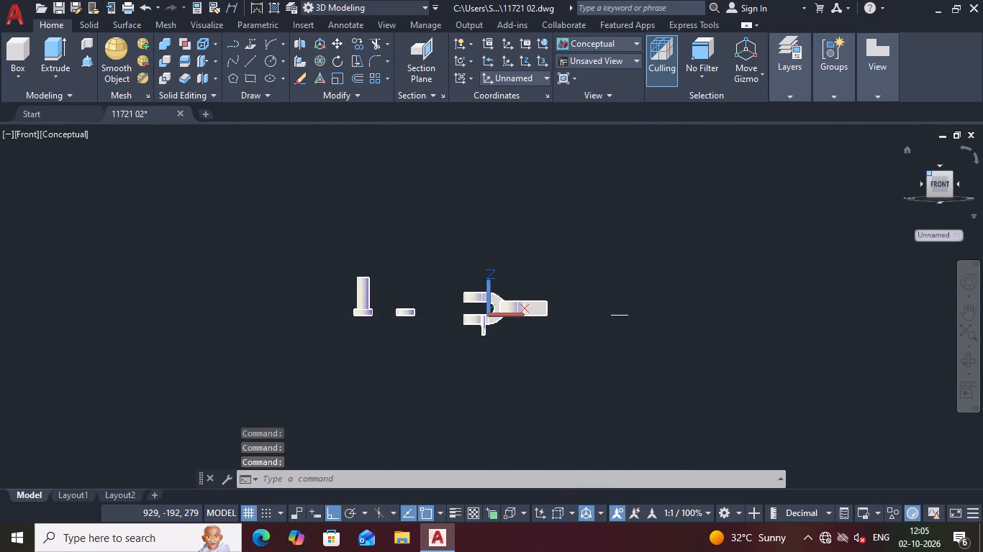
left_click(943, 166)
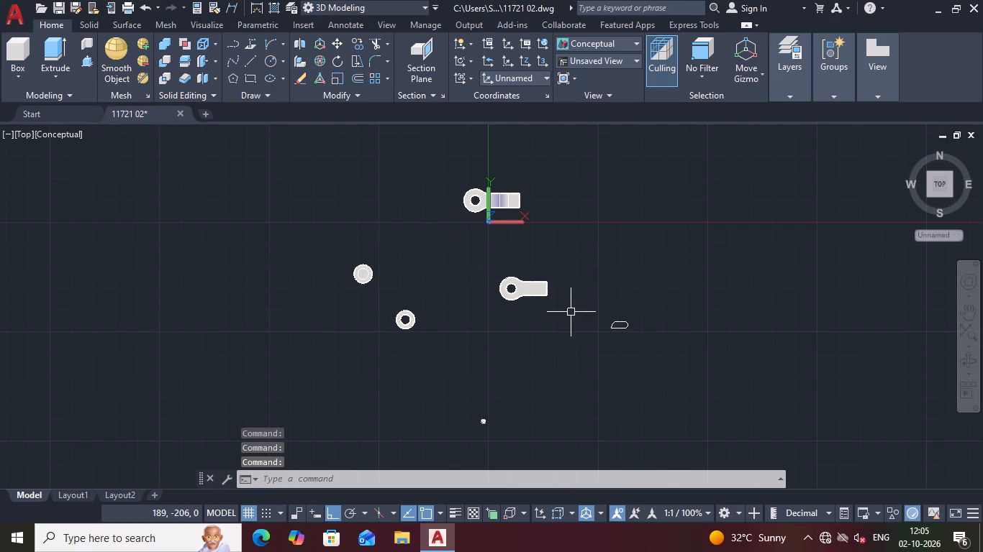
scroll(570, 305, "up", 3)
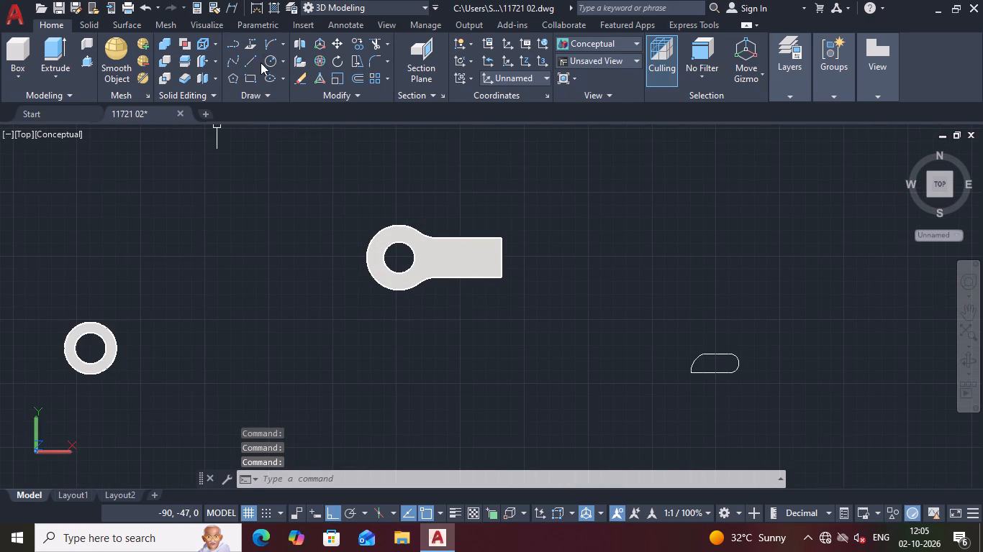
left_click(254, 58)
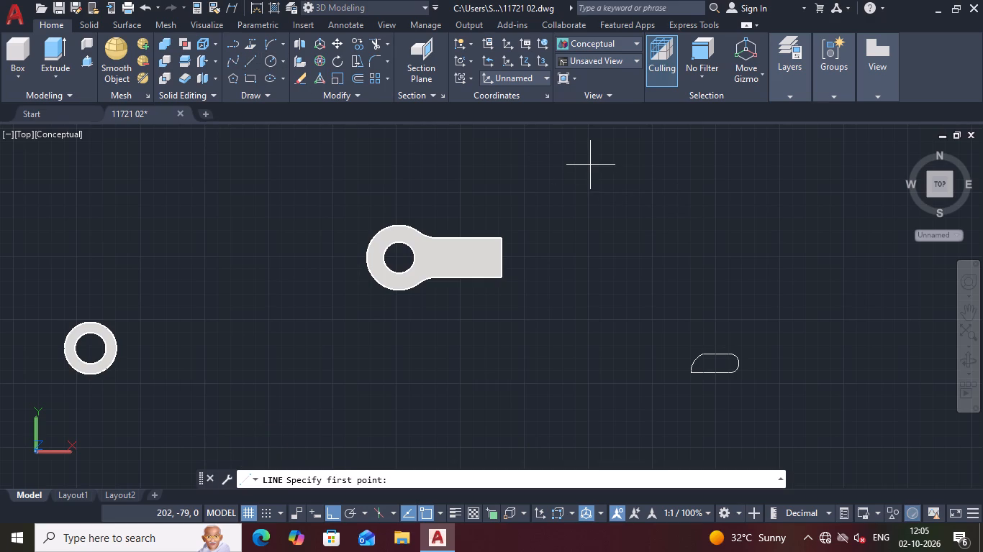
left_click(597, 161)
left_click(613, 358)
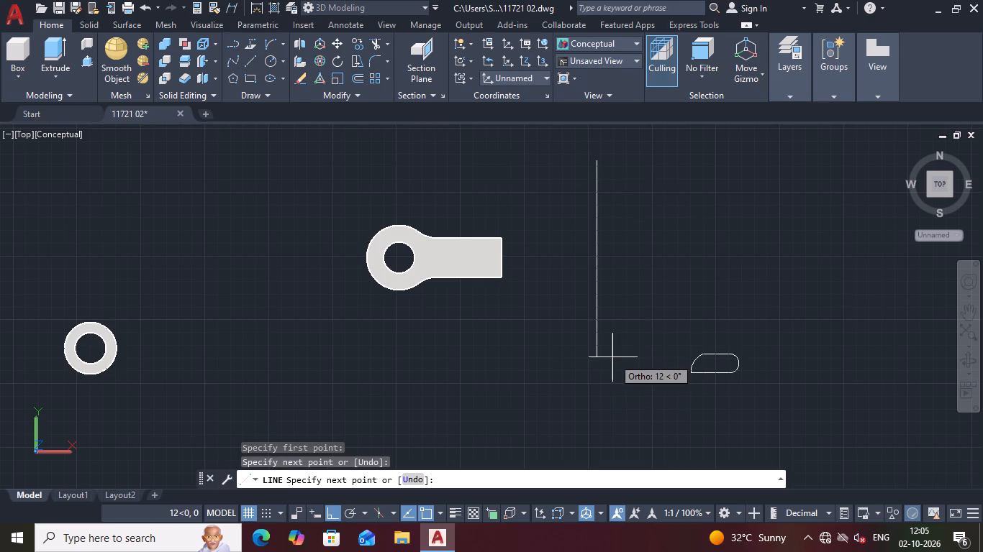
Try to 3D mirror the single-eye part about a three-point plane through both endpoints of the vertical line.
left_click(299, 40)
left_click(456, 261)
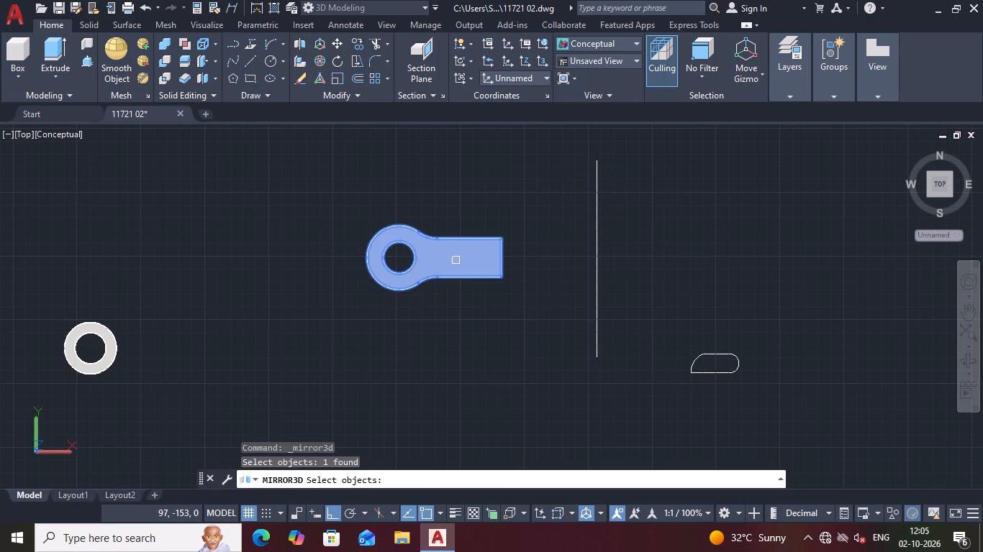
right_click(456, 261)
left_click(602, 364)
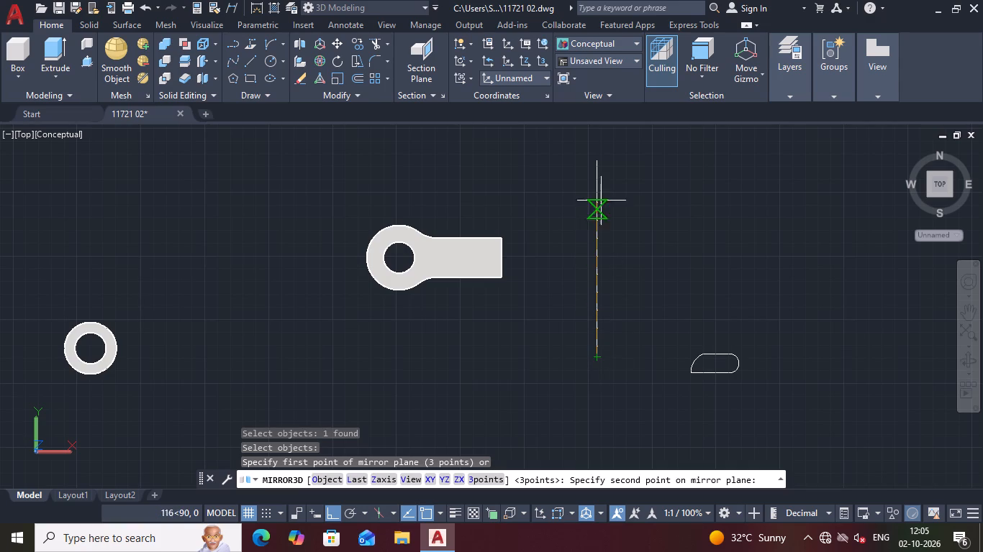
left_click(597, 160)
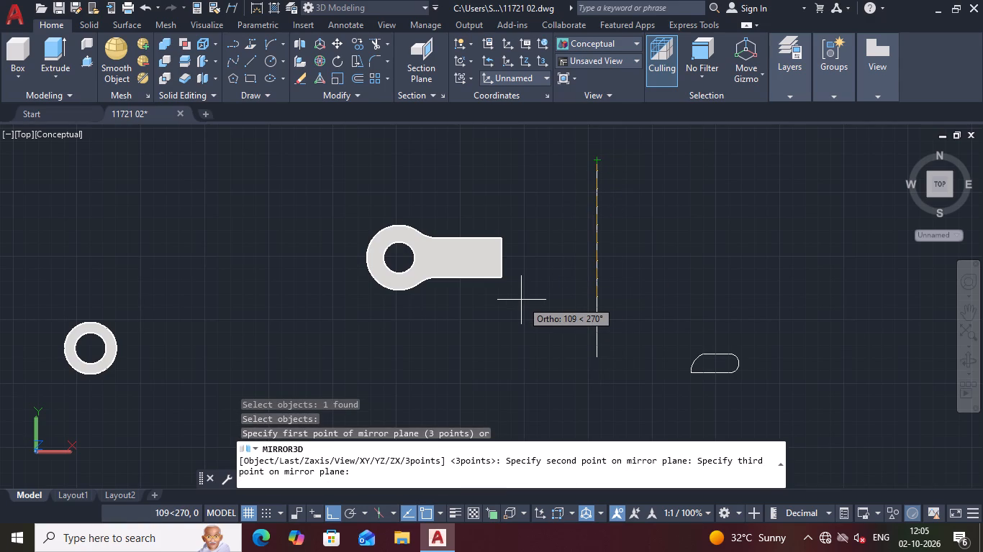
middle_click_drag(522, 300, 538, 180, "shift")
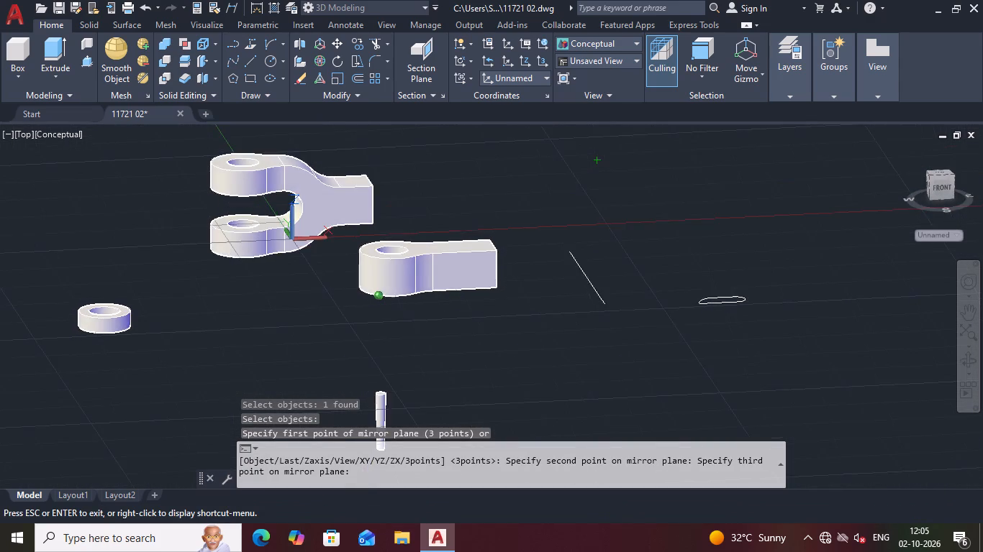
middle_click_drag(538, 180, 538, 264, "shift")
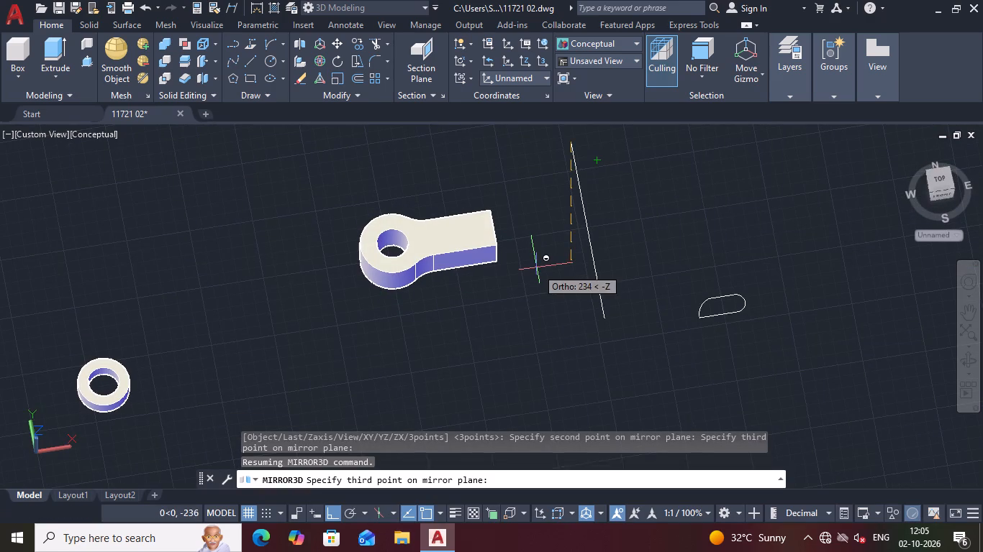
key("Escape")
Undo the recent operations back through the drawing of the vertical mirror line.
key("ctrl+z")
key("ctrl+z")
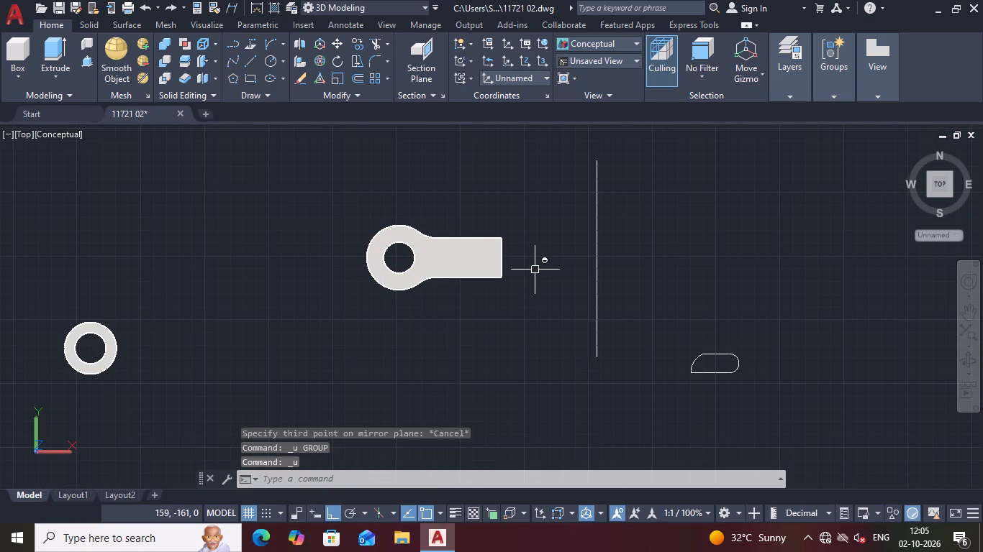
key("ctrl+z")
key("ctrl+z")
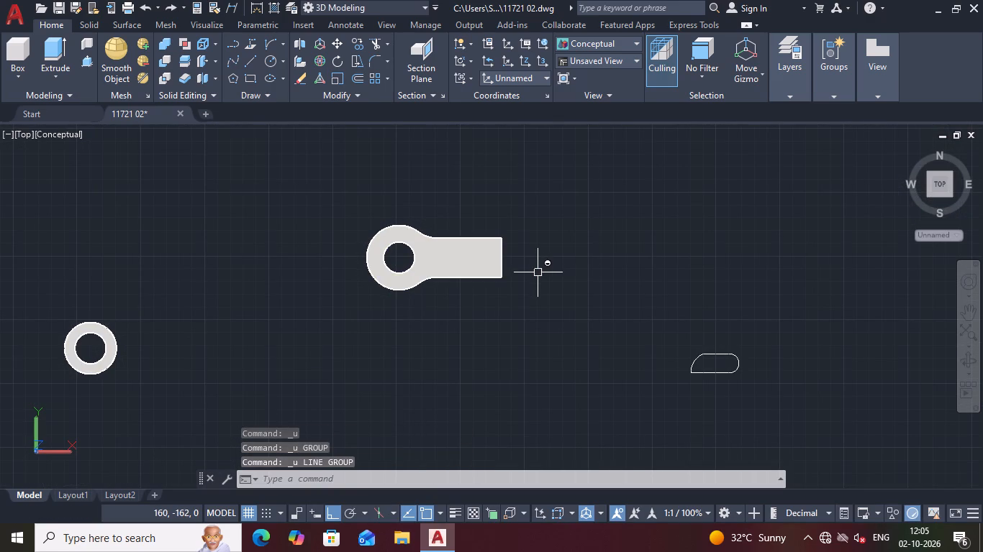
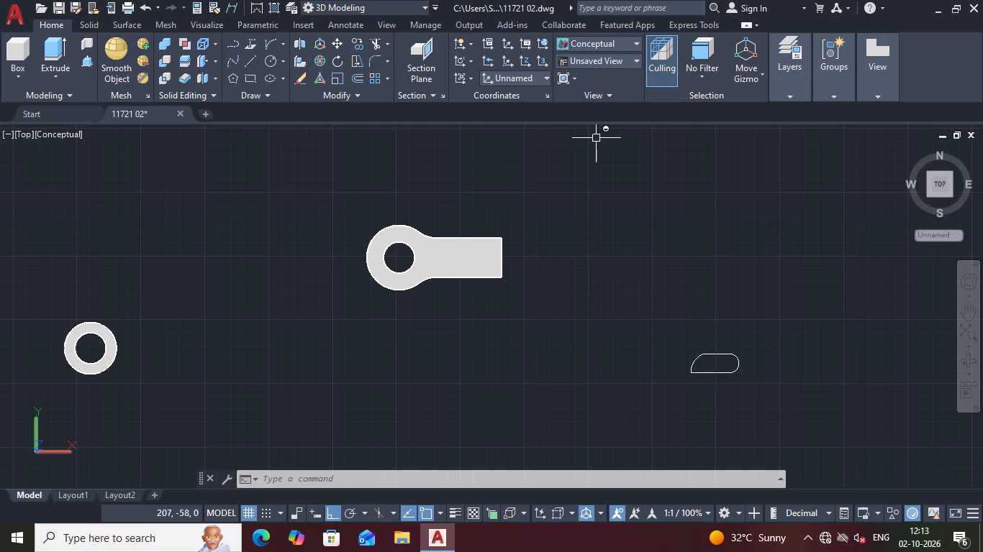
Inspect the fork, single-eye part, pin and collar in the SW Isometric view.
left_click(928, 196)
scroll(500, 308, "up", 2)
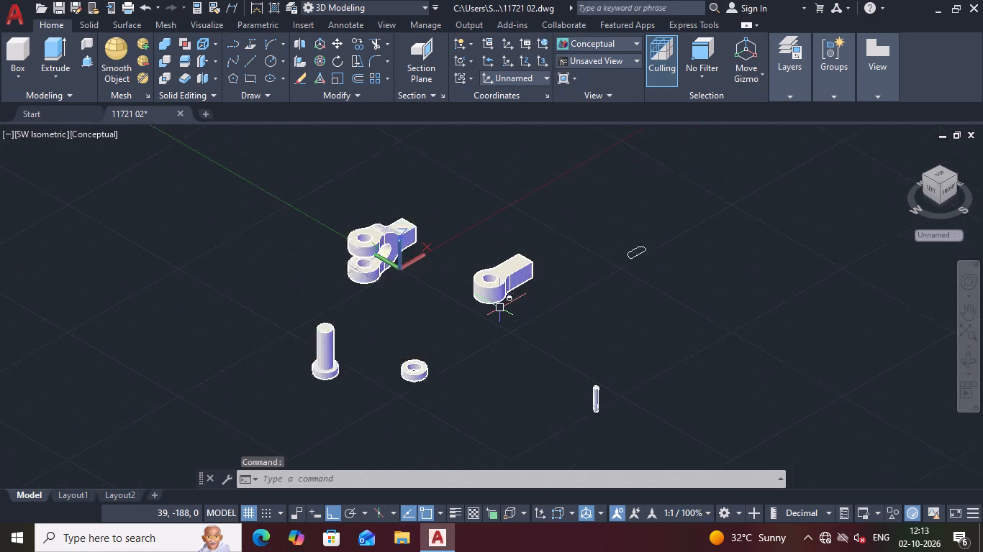
scroll(500, 308, "up", 1)
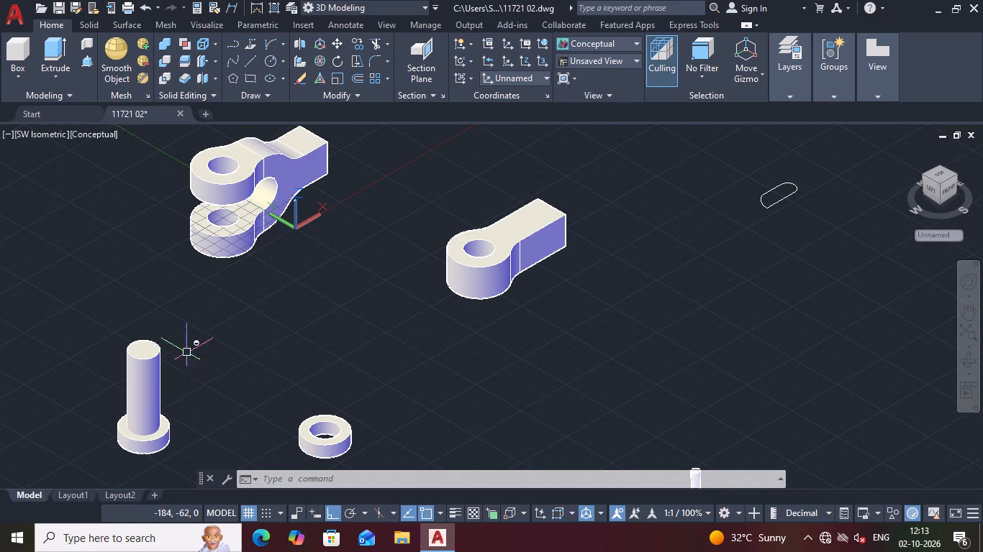
Switch to Windows search and open one of the items it offers.
left_click(106, 543)
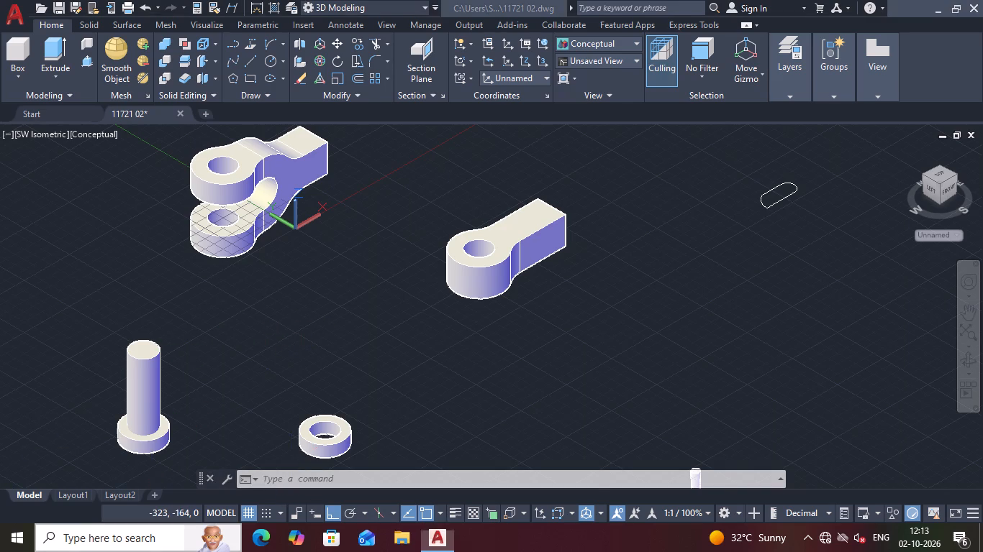
left_click(115, 157)
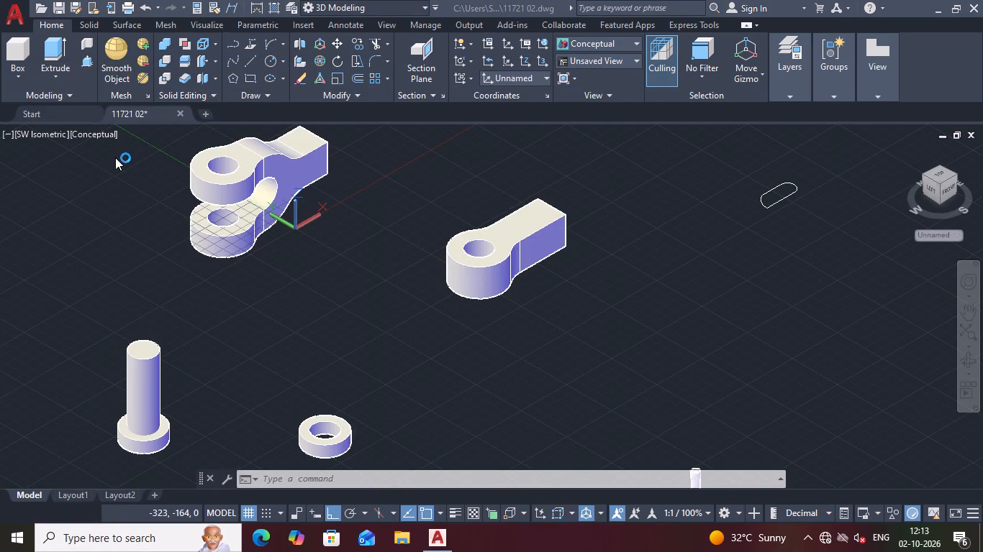
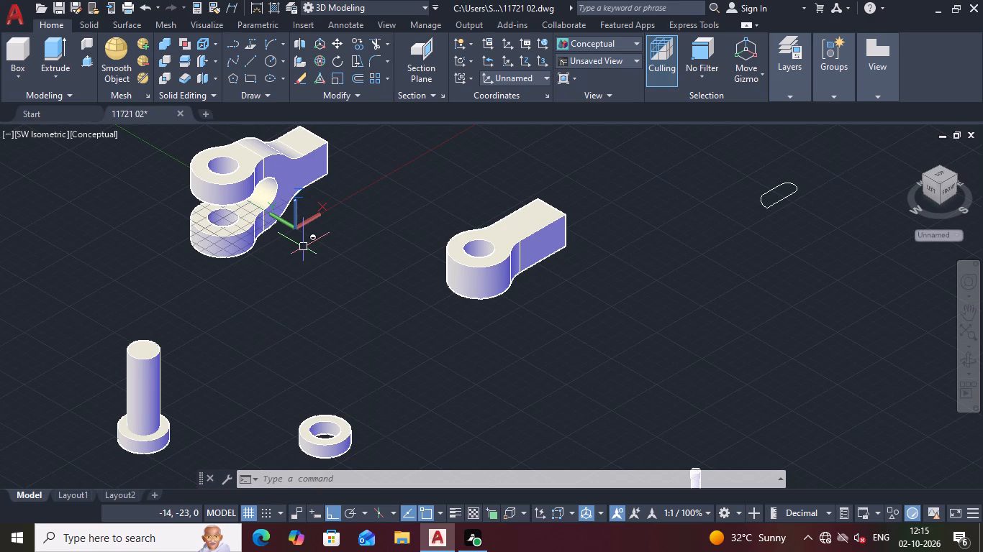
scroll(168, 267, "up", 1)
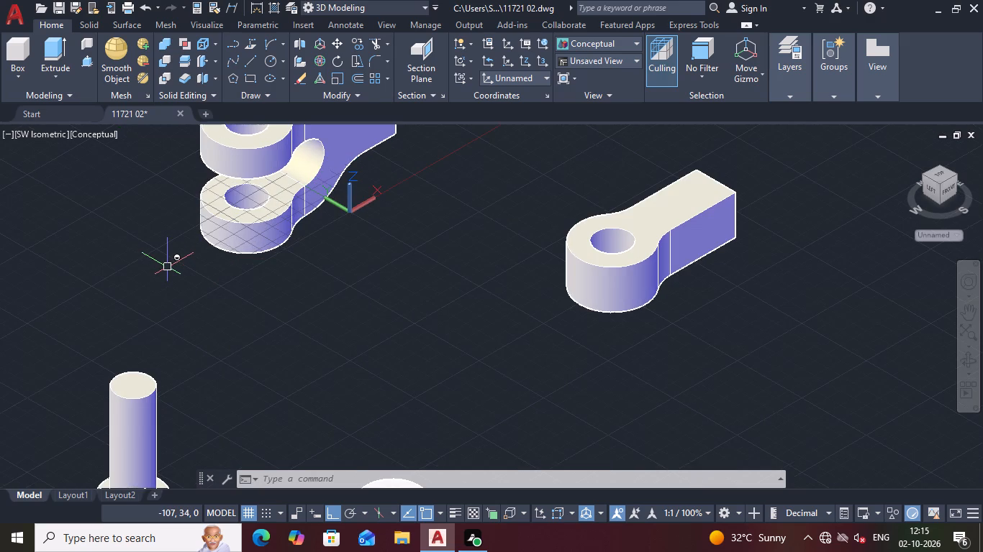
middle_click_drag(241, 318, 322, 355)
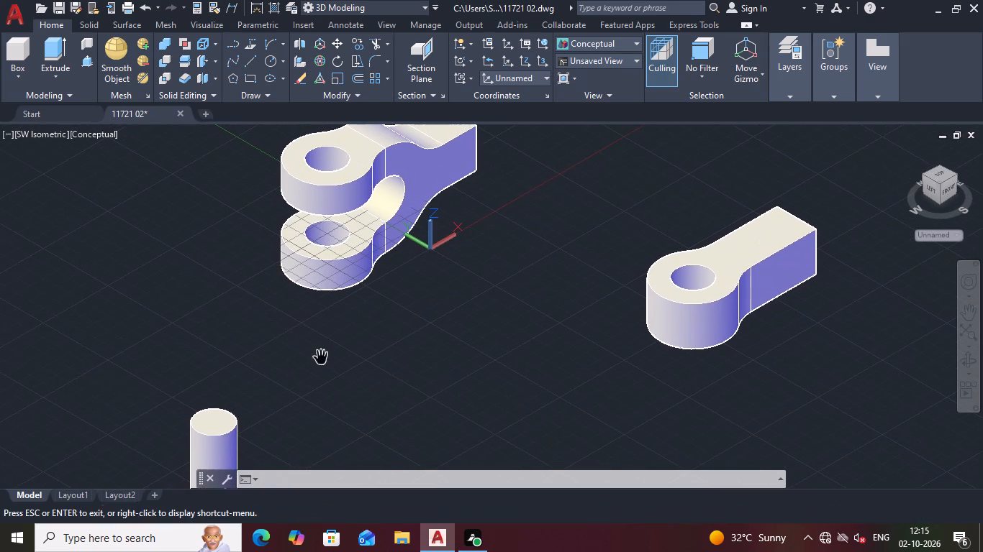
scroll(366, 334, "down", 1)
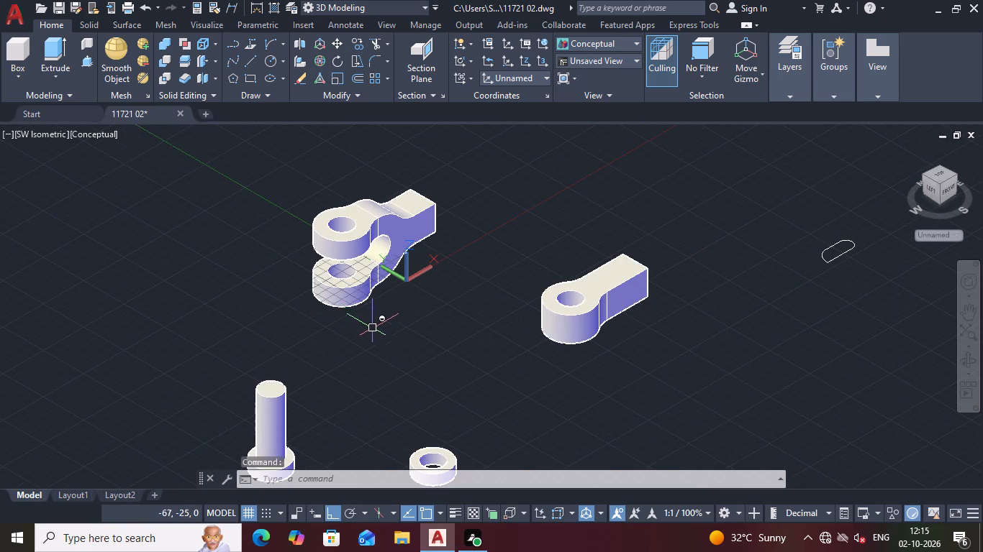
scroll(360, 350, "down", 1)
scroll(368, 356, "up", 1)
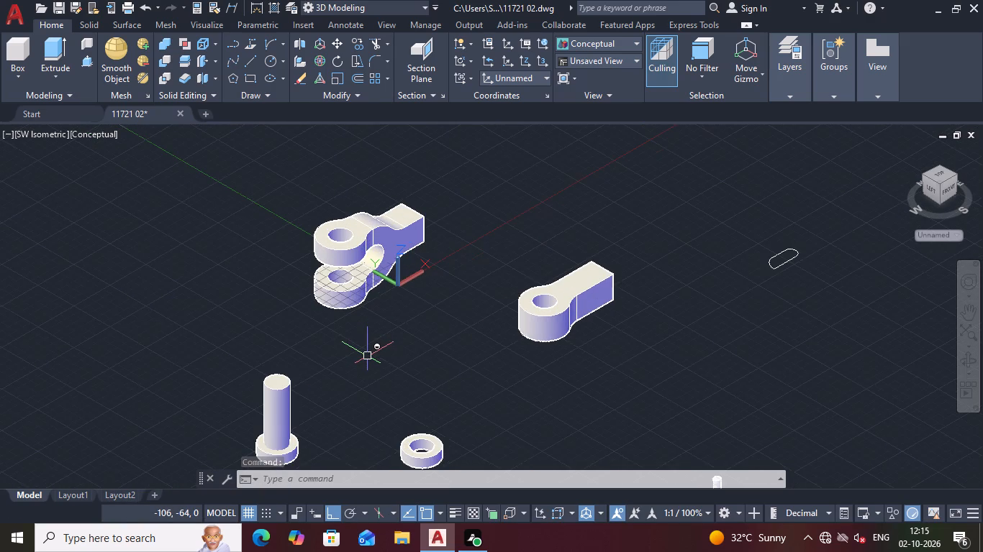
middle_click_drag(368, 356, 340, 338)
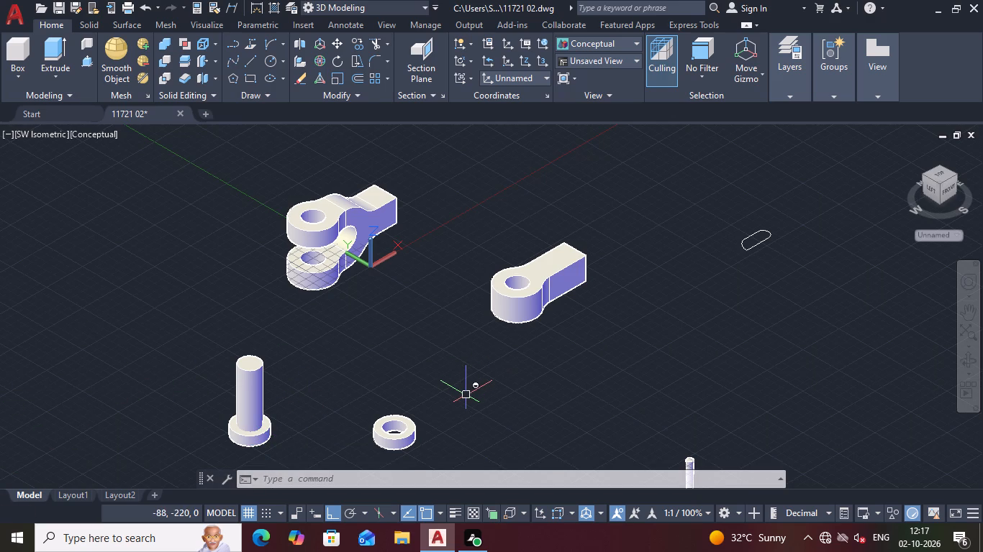
Save the current knuckle joint drawing under its existing name.
key("ctrl+s")
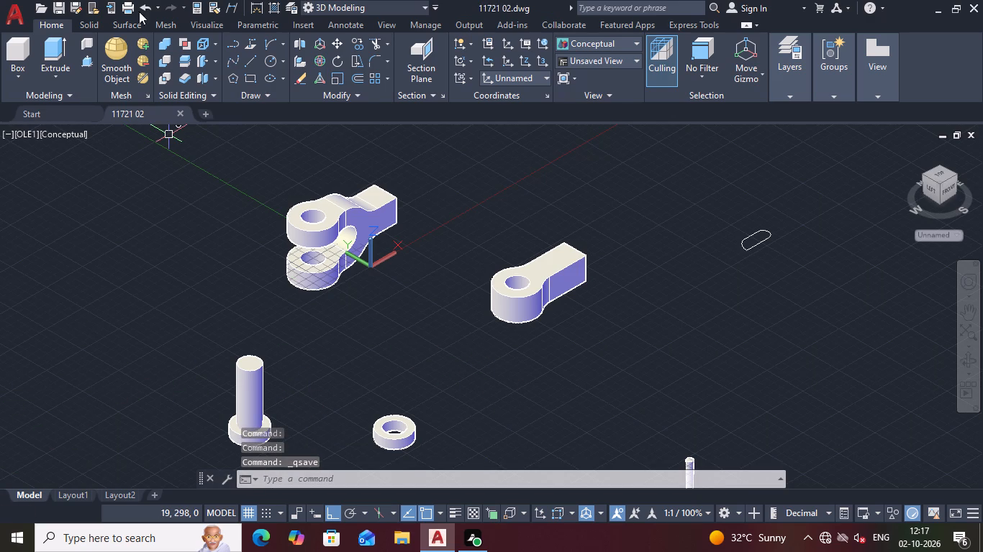
left_click(18, 10)
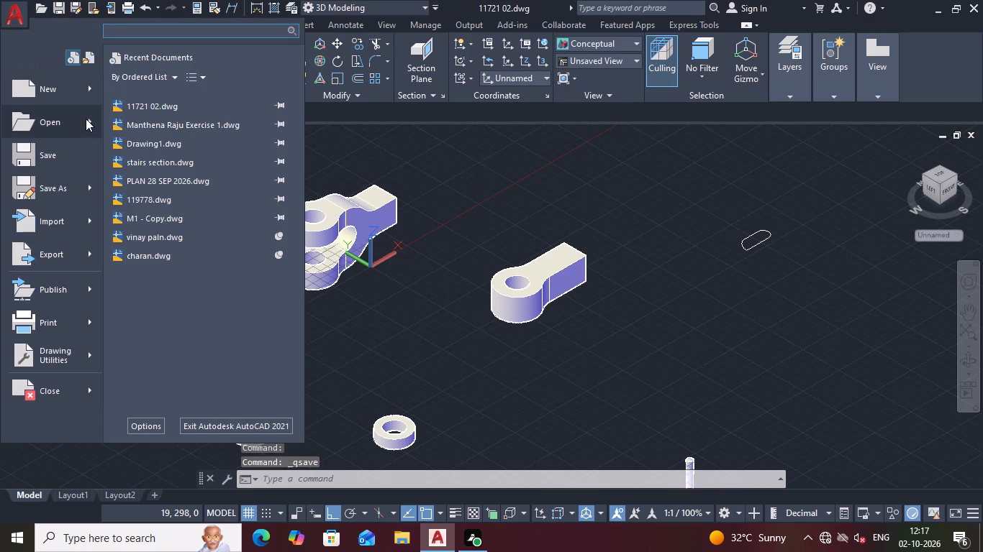
left_click(54, 157)
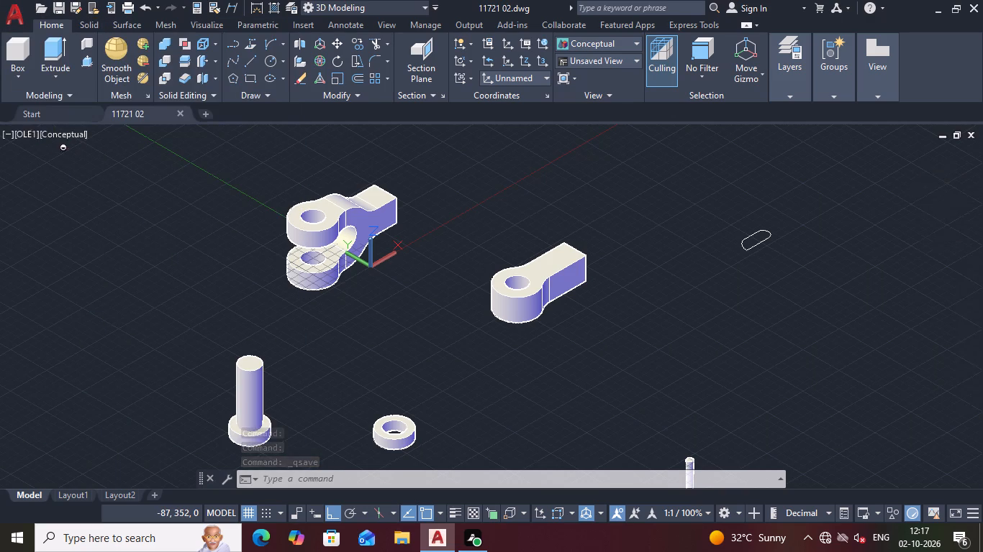
Save the drawing as 11721 02 in Documents in AutoCAD 2018 Drawing format, replacing the existing file.
double_click(22, 19)
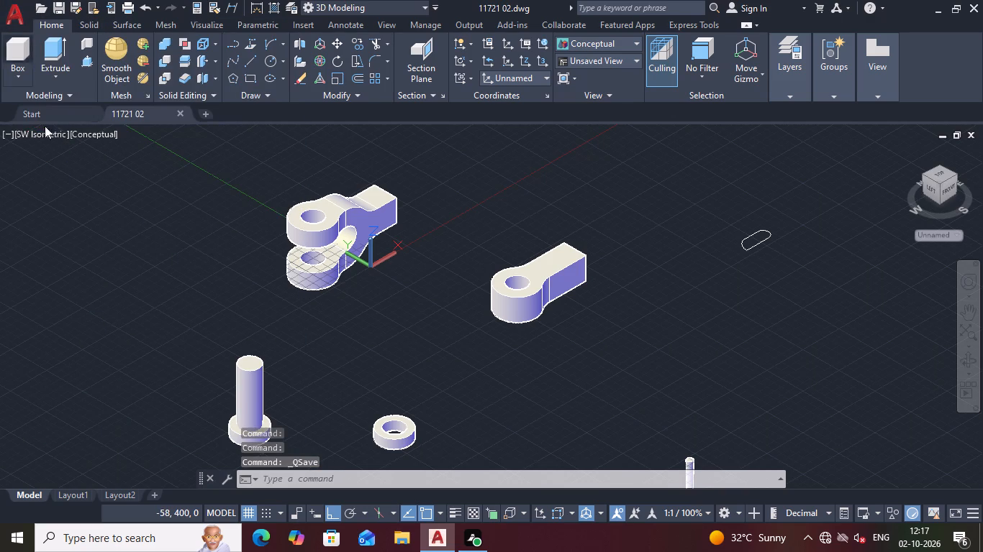
left_click(22, 19)
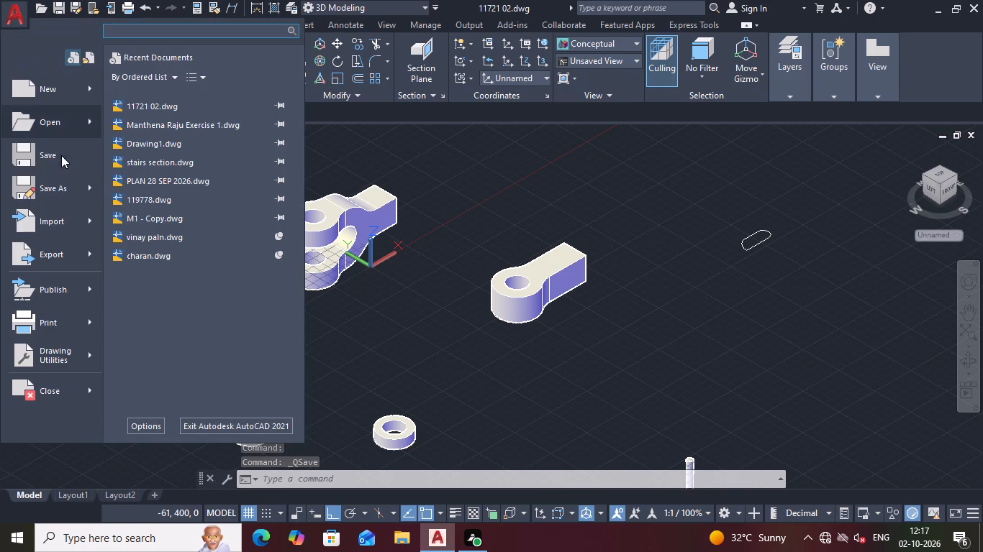
left_click(64, 180)
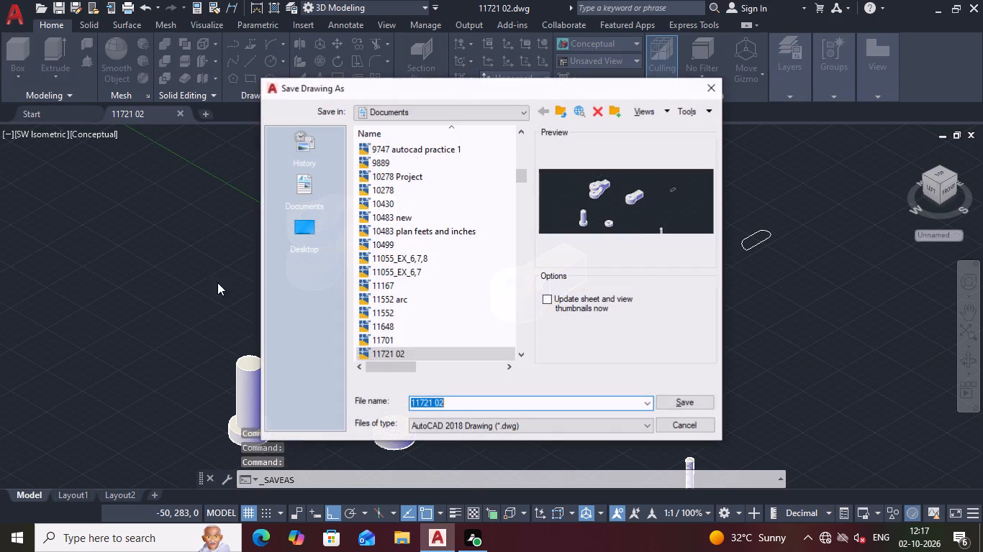
left_click(679, 402)
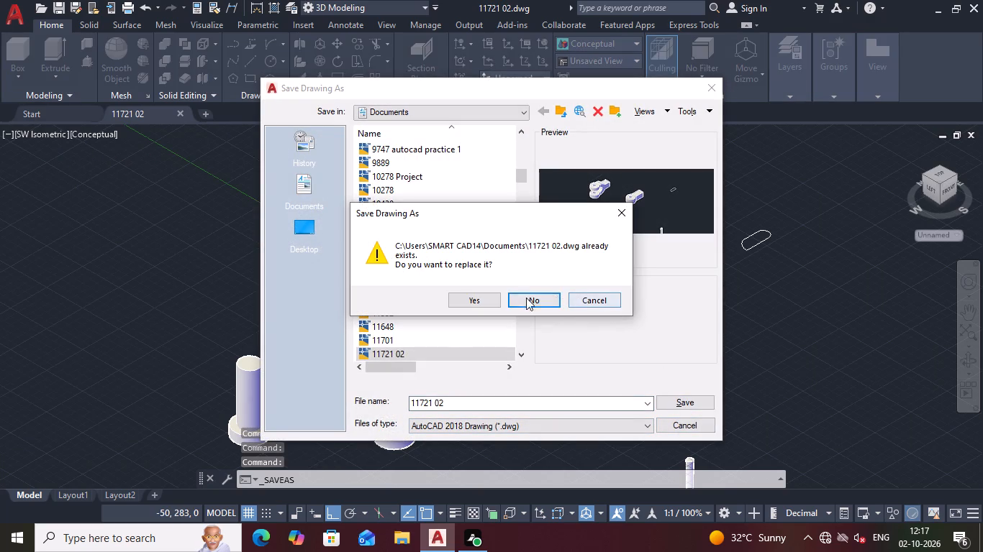
left_click(469, 291)
double_click(466, 304)
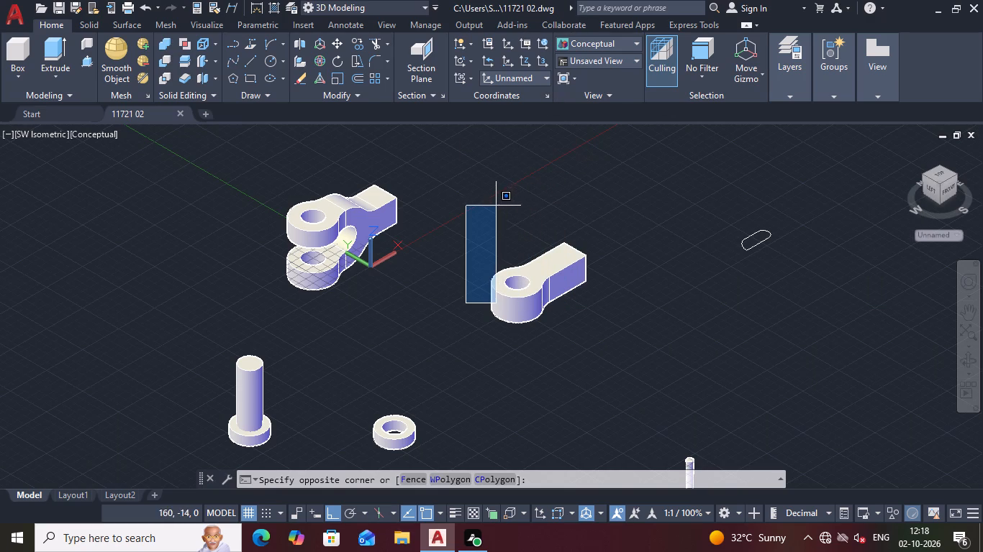
left_click(468, 188)
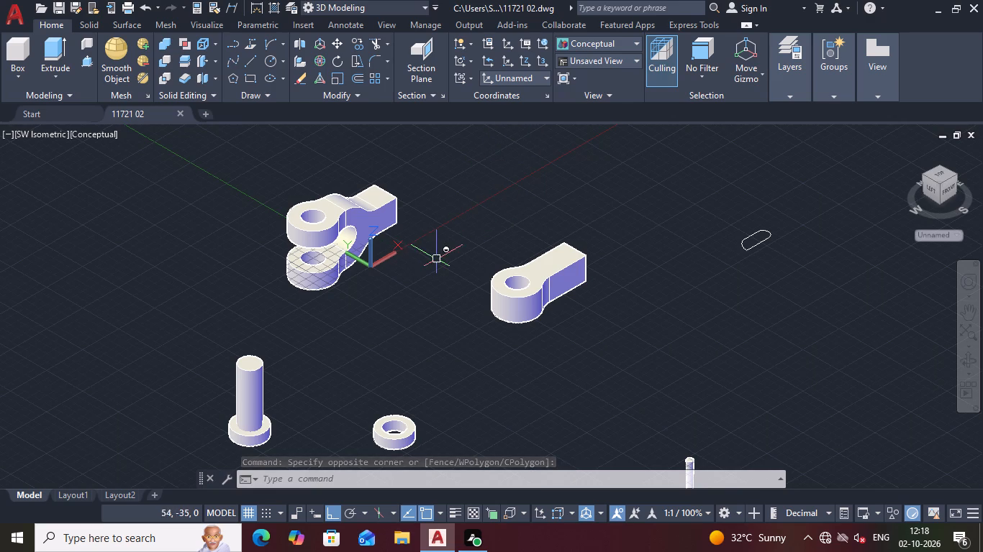
Examine the separated knuckle joint parts and the small rounded outline beyond the single-eye part.
scroll(454, 223, "up", 2)
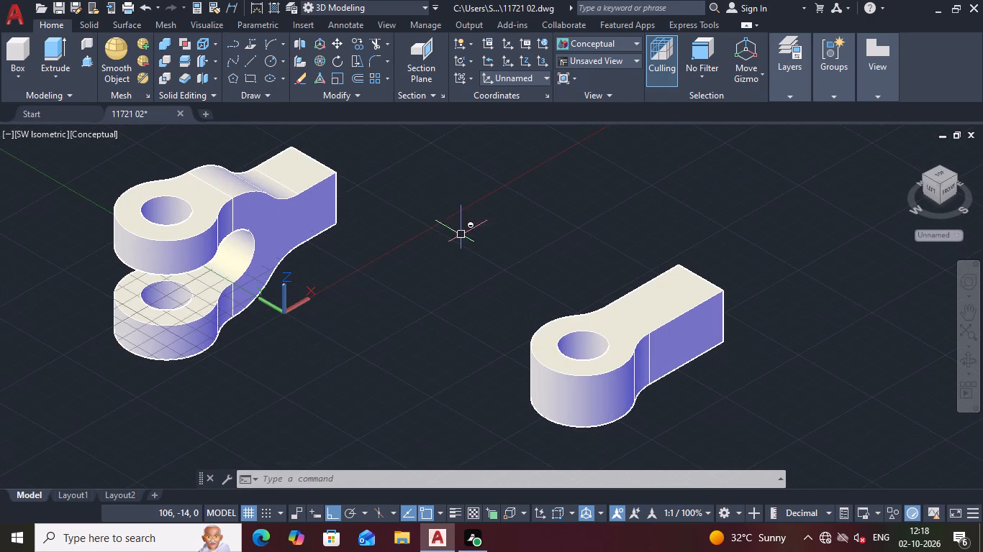
scroll(471, 262, "down", 1)
scroll(481, 342, "down", 1)
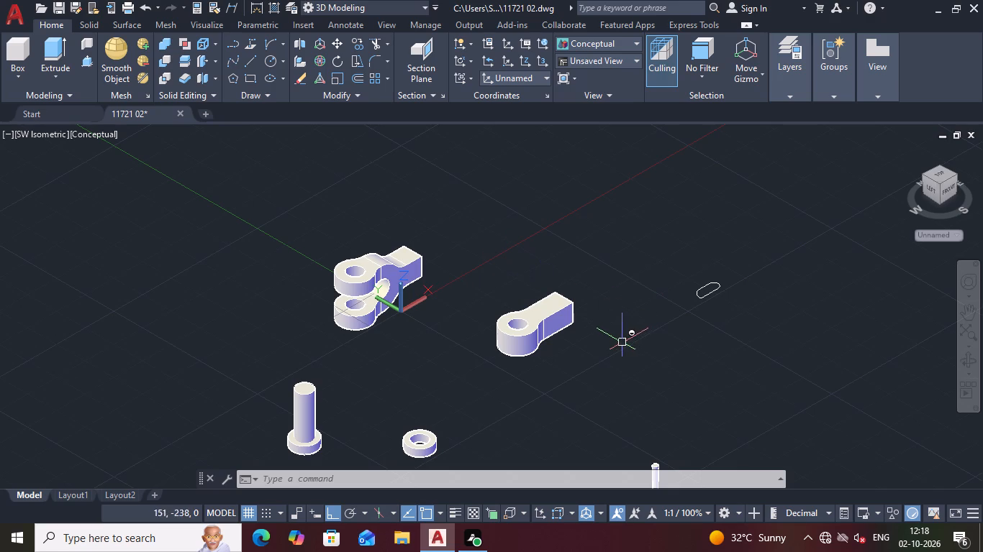
middle_click_drag(659, 395, 727, 378)
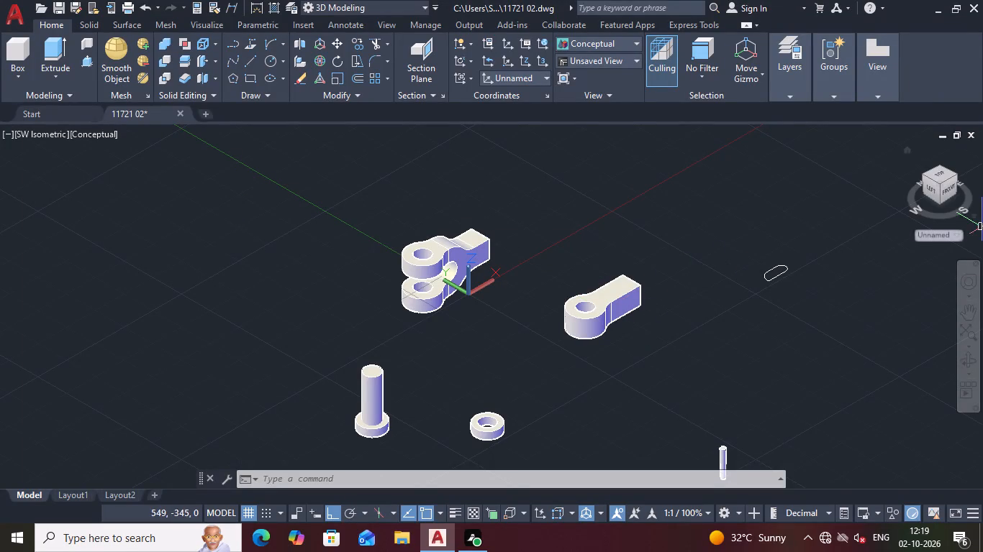
scroll(818, 270, "up", 1)
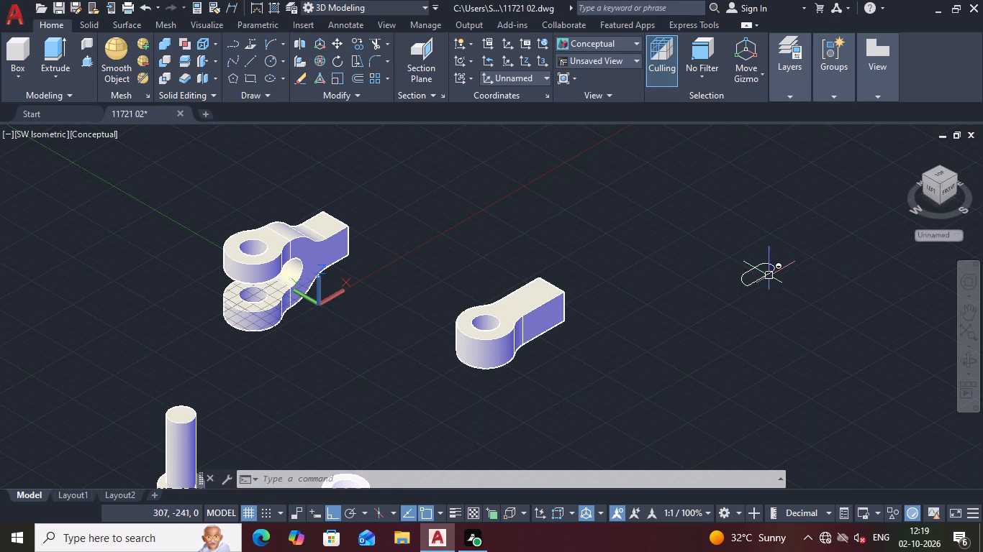
scroll(779, 277, "up", 2)
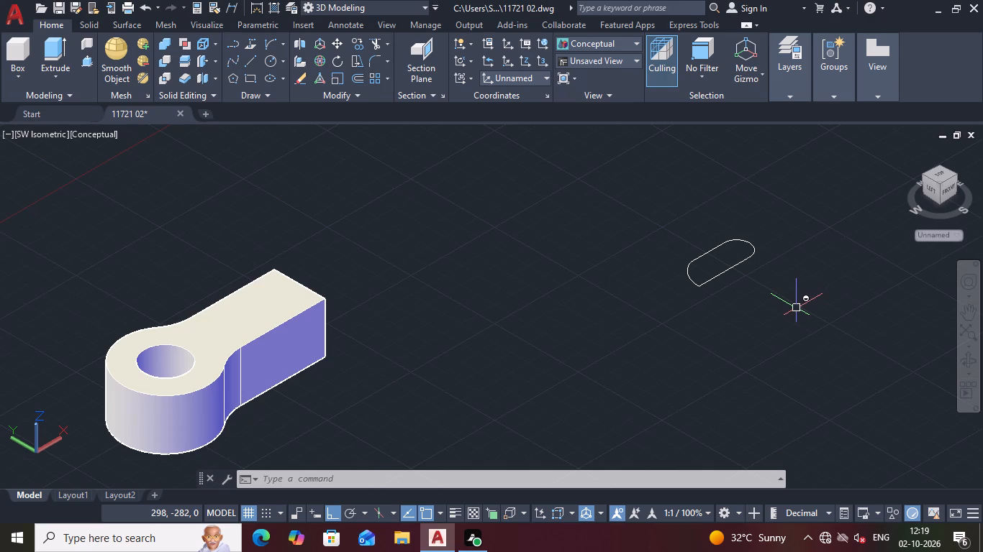
scroll(753, 336, "down", 1)
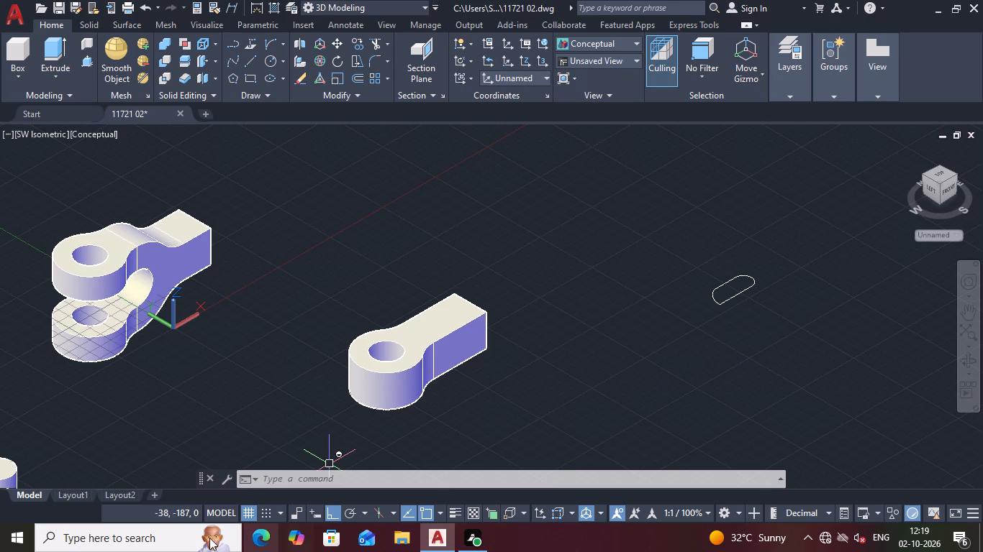
Switch to Windows search and open the recent Fuji app.
left_click(127, 538)
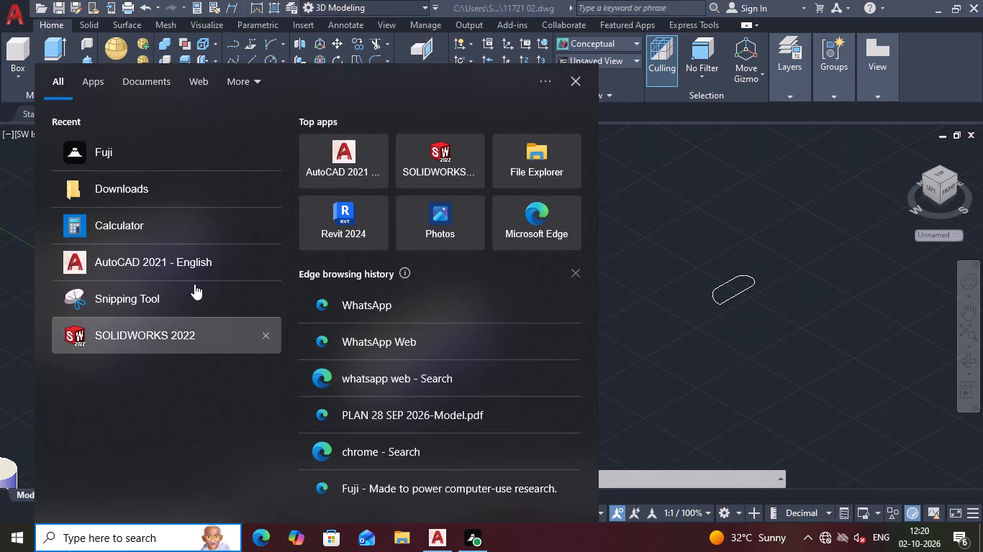
left_click(180, 164)
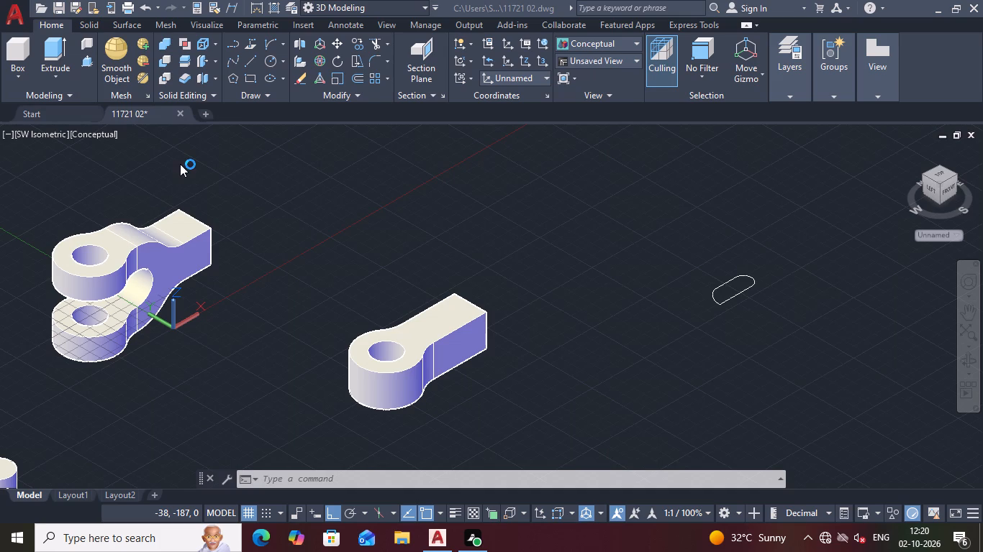
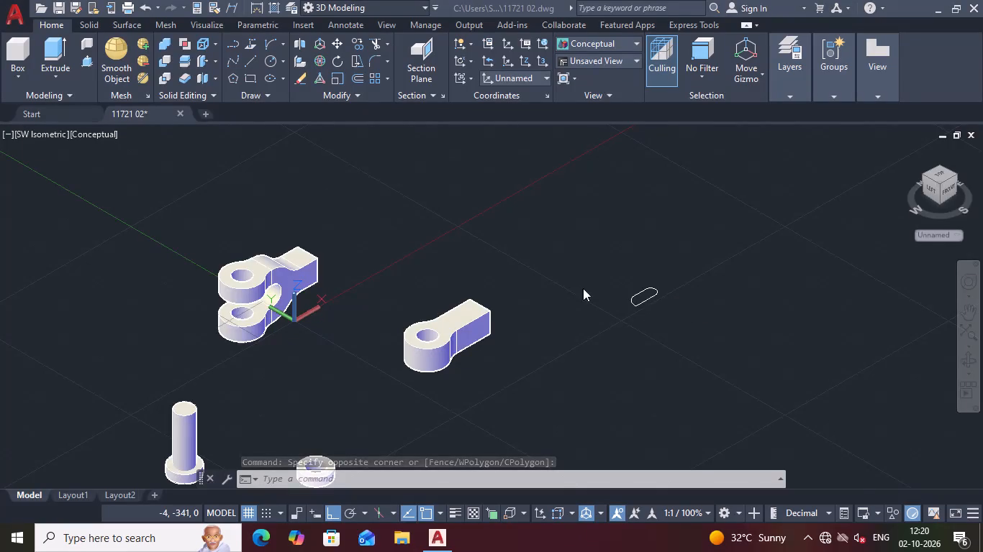
Examine the separated fork, single-eye part, headed pin, collar, small taper pin and rounded outline from several distances.
scroll(551, 289, "up", 1)
middle_click_drag(598, 296, 718, 314)
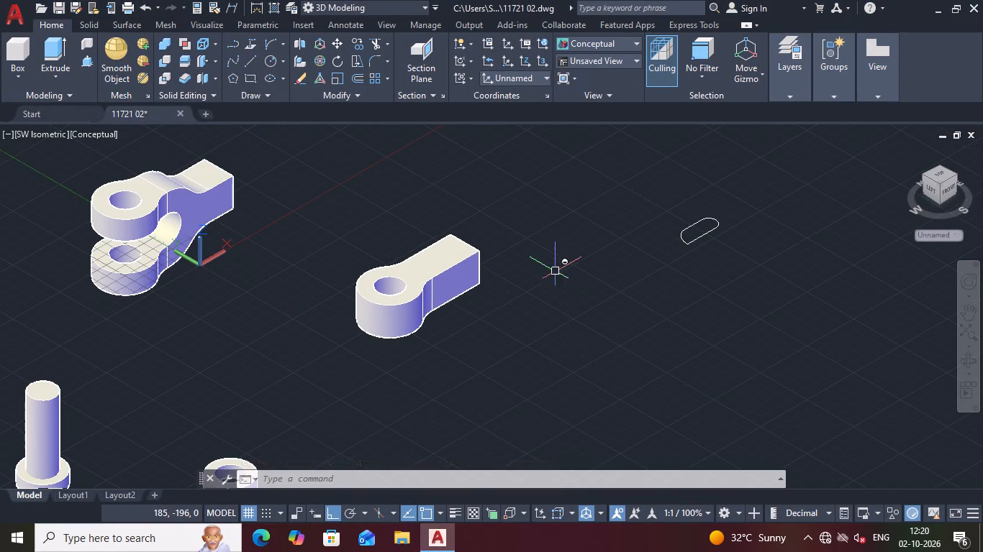
scroll(548, 274, "down", 1)
middle_click_drag(594, 290, 638, 311)
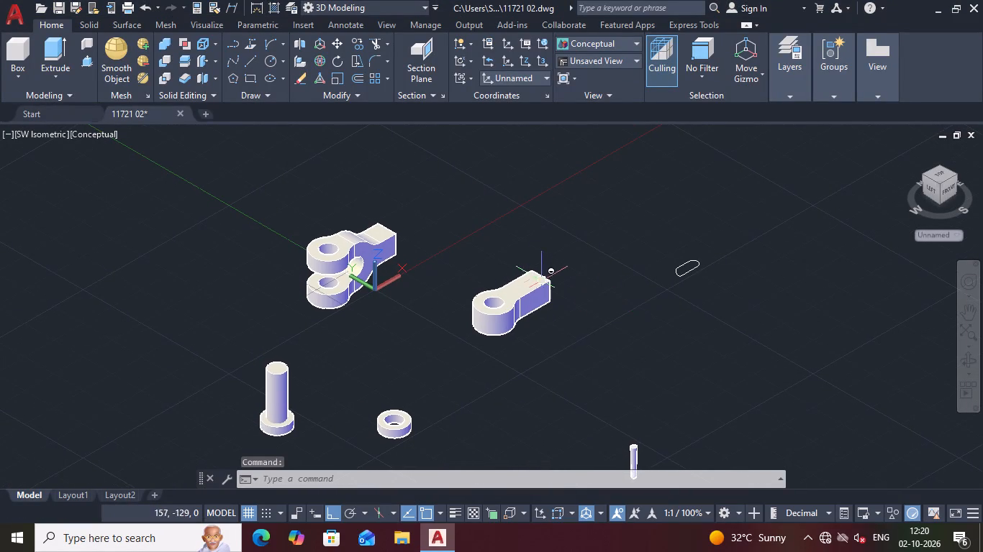
middle_click_drag(509, 244, 554, 240)
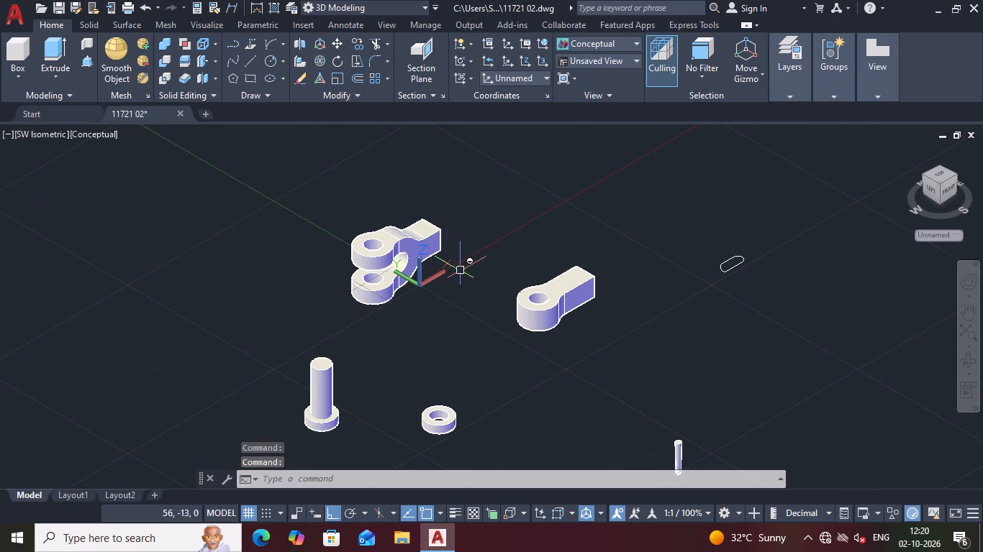
scroll(463, 267, "up", 2)
scroll(469, 260, "down", 1)
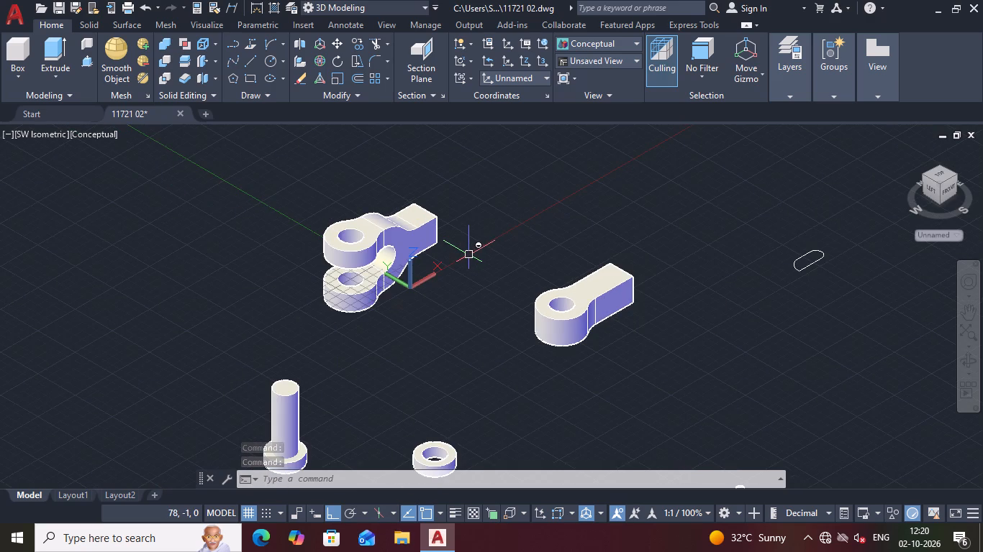
scroll(469, 255, "down", 1)
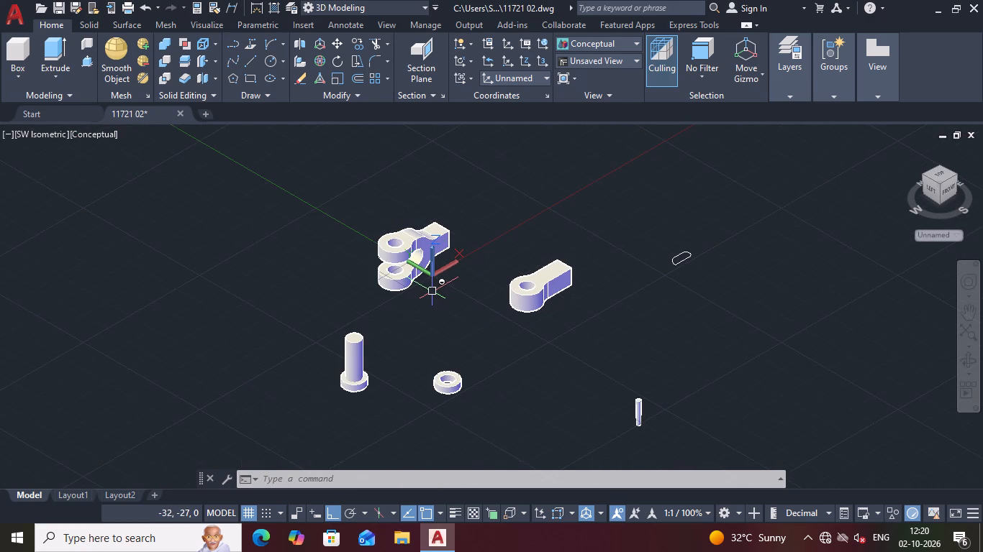
scroll(471, 295, "up", 2)
middle_click_drag(418, 308, 422, 310)
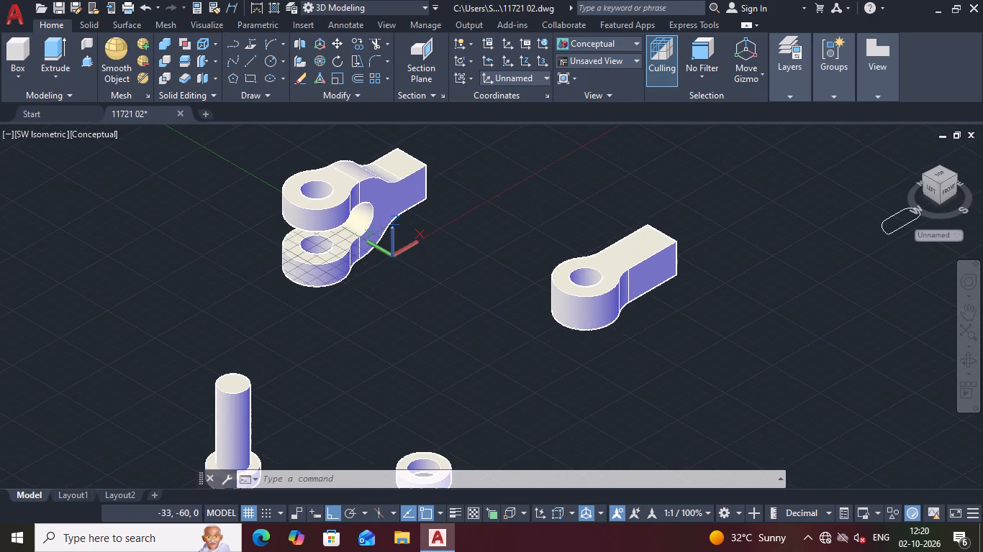
middle_click_drag(422, 310, 553, 313)
scroll(538, 303, "down", 1)
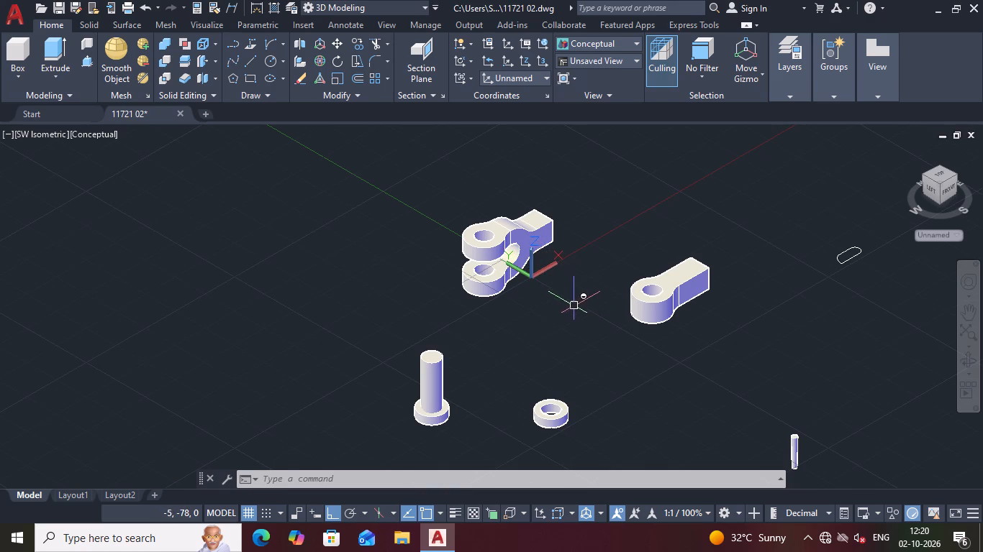
scroll(571, 305, "up", 2)
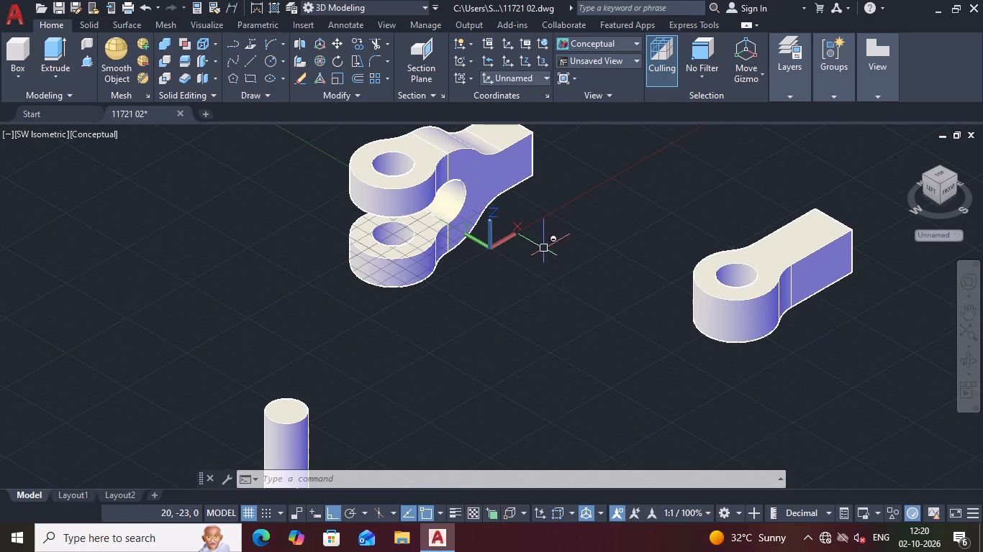
middle_click_drag(610, 226, 615, 305)
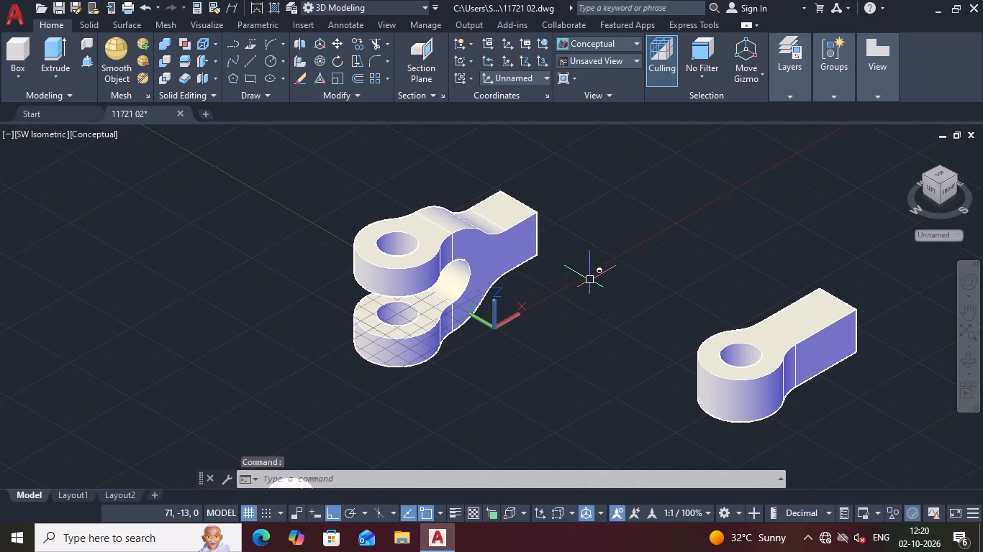
scroll(556, 296, "up", 2)
middle_click_drag(559, 293, 573, 198)
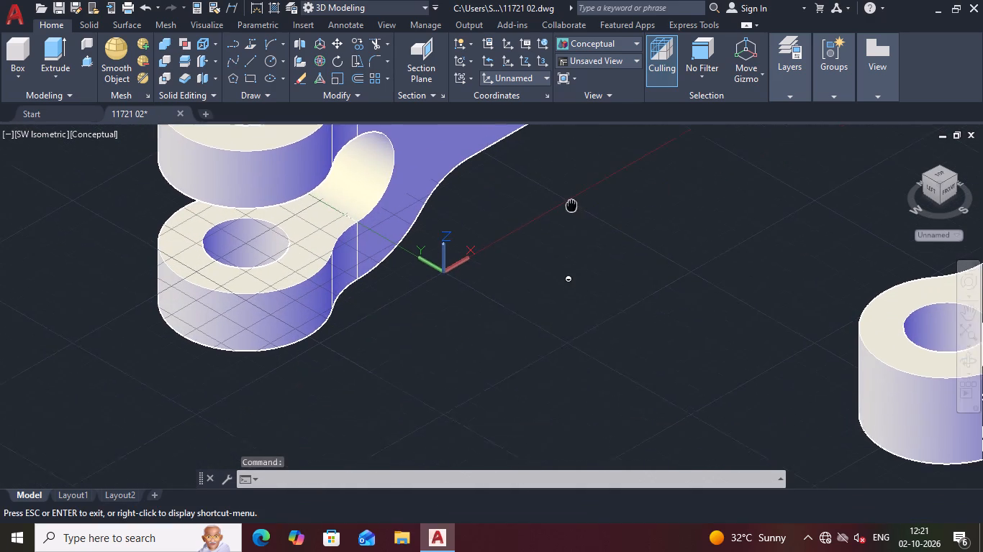
middle_click_drag(573, 198, 577, 184)
scroll(571, 180, "down", 3)
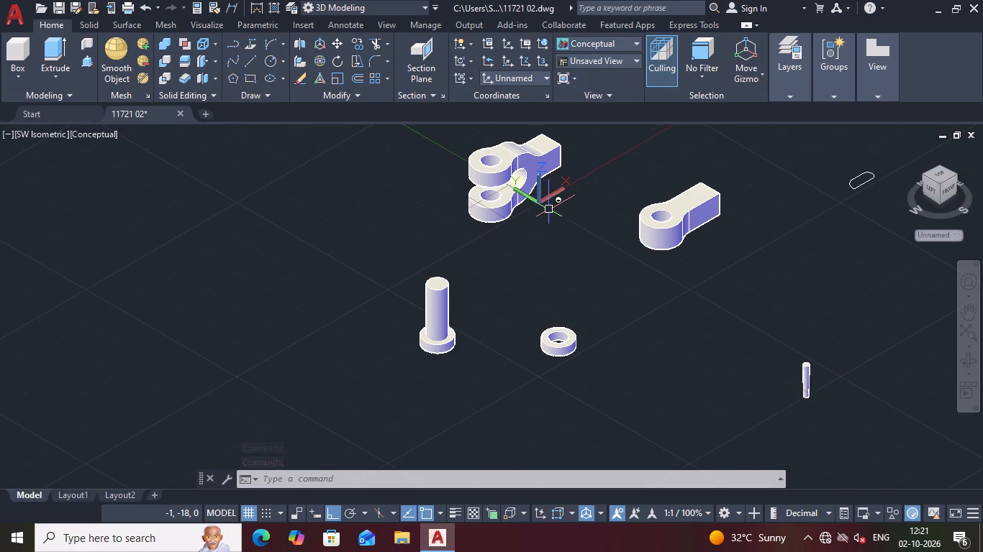
scroll(563, 188, "up", 1)
middle_click_drag(592, 216, 594, 321)
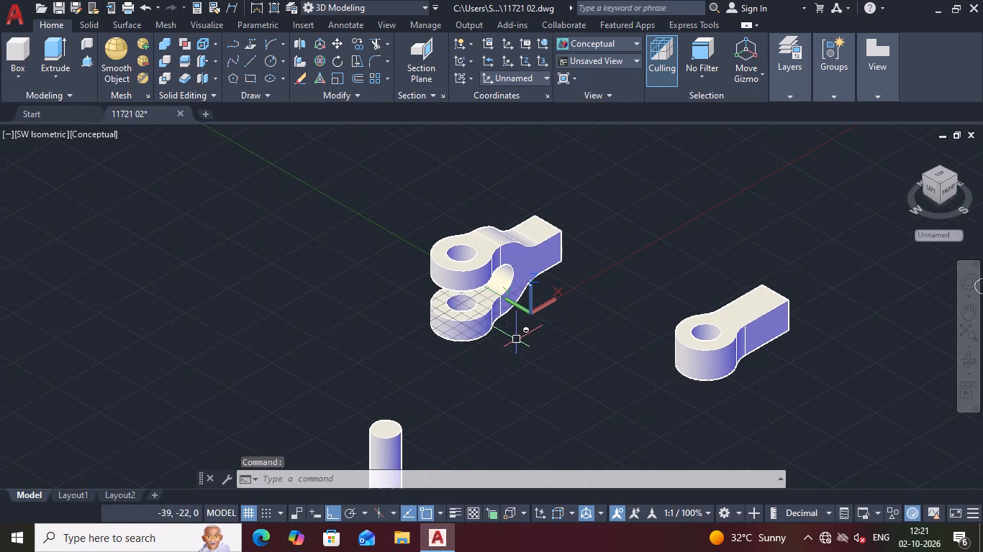
scroll(517, 340, "up", 3)
scroll(594, 282, "down", 2)
middle_click_drag(656, 330, 502, 247)
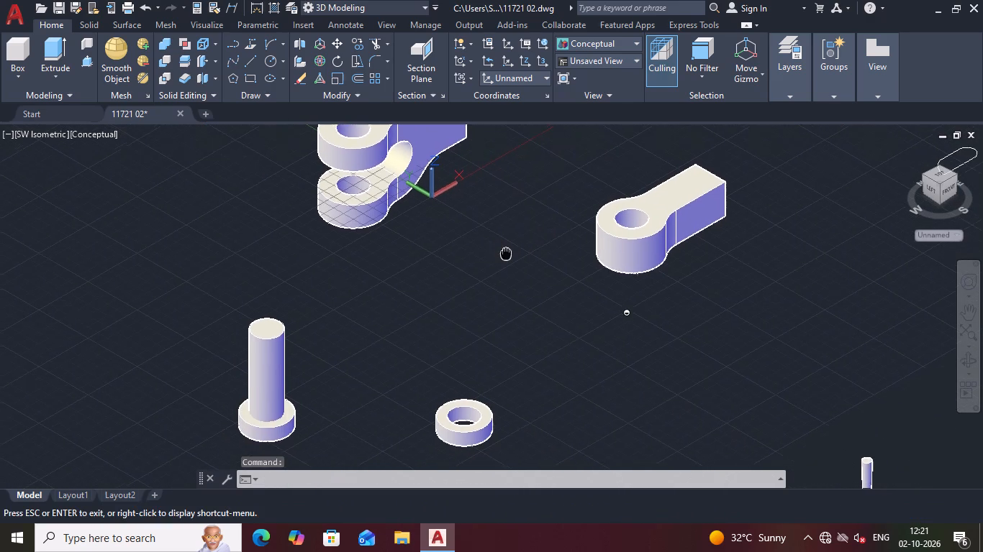
middle_click_drag(502, 247, 503, 247)
scroll(497, 230, "down", 2)
middle_click_drag(517, 234, 590, 334)
middle_click_drag(590, 334, 458, 297)
scroll(634, 252, "up", 2)
middle_click_drag(634, 266, 566, 364)
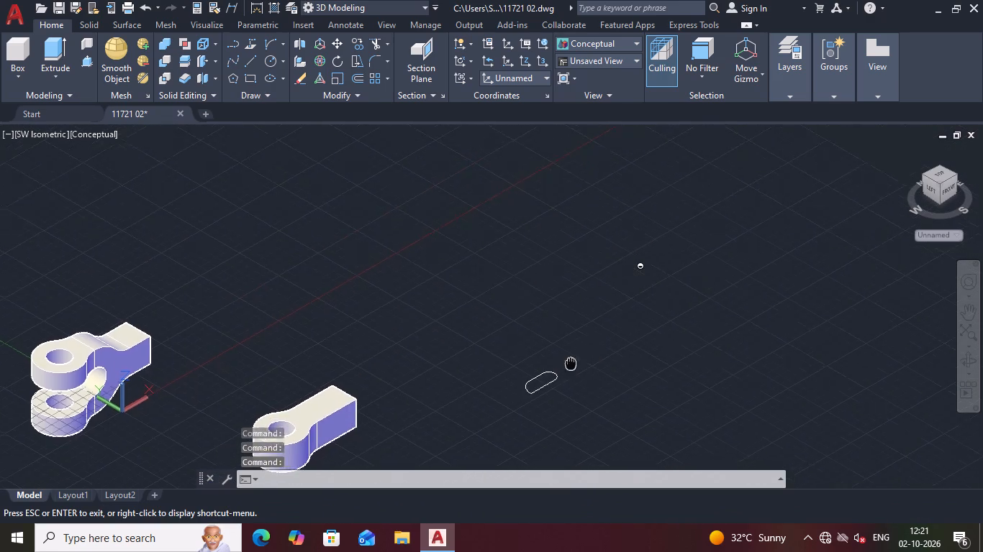
middle_click_drag(566, 364, 349, 85)
scroll(574, 165, "down", 1)
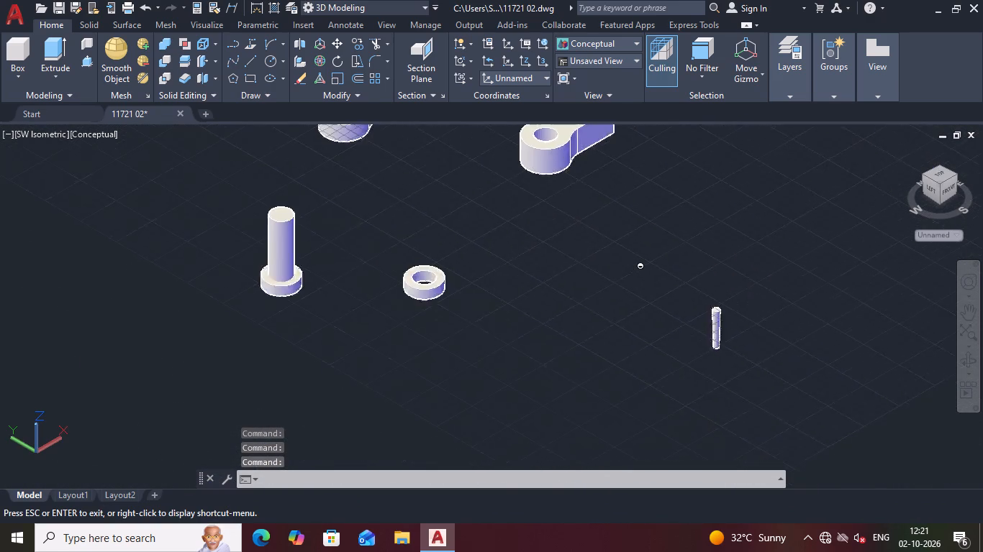
middle_click_drag(349, 85, 524, 209)
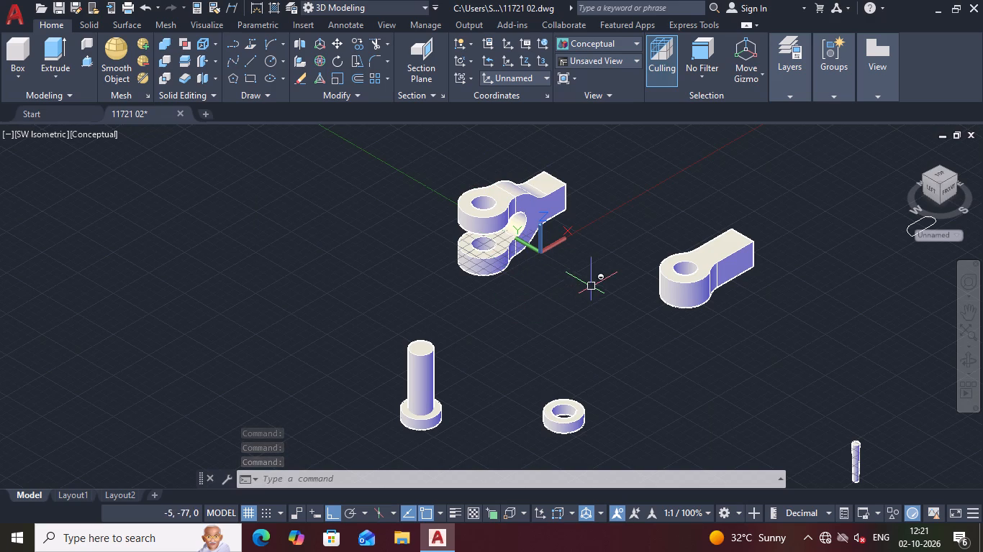
scroll(556, 303, "up", 1)
scroll(486, 330, "down", 1)
middle_click_drag(507, 349, 548, 315)
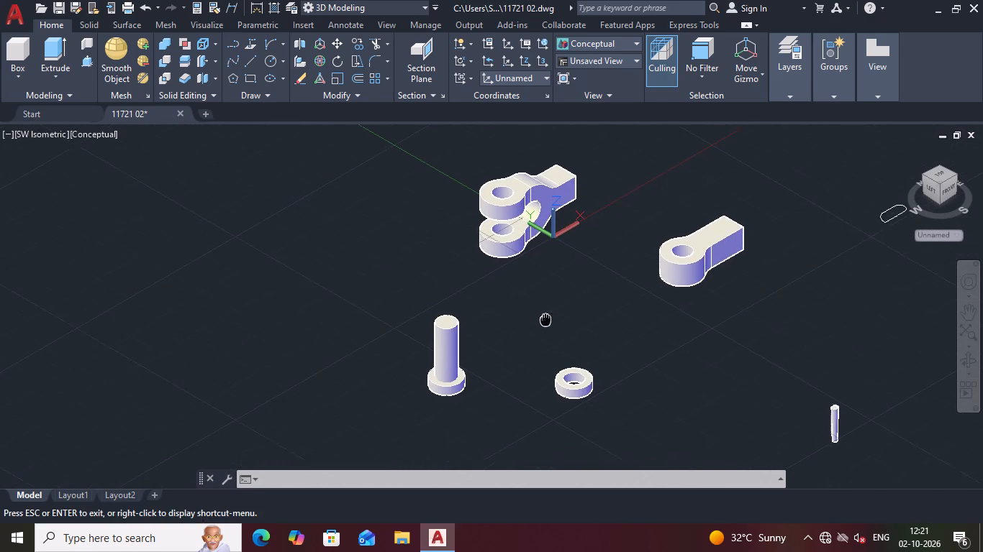
middle_click_drag(548, 315, 553, 308)
Move the headed pin by its head's bottom centre, with Ortho off, to about 13 units below the fork's bottom hole centre along -Z.
scroll(425, 402, "up", 4)
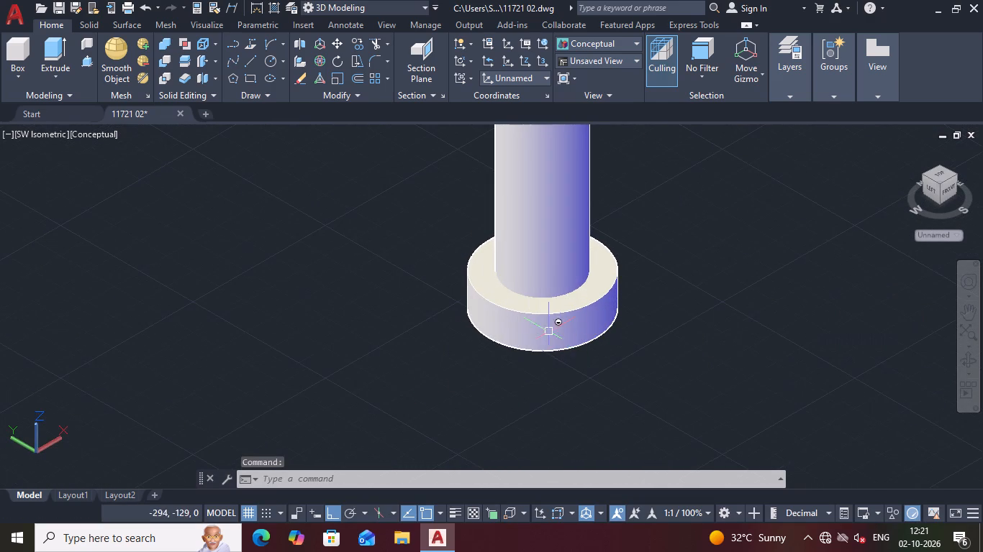
scroll(709, 340, "down", 2)
left_click(733, 377)
left_click(541, 167)
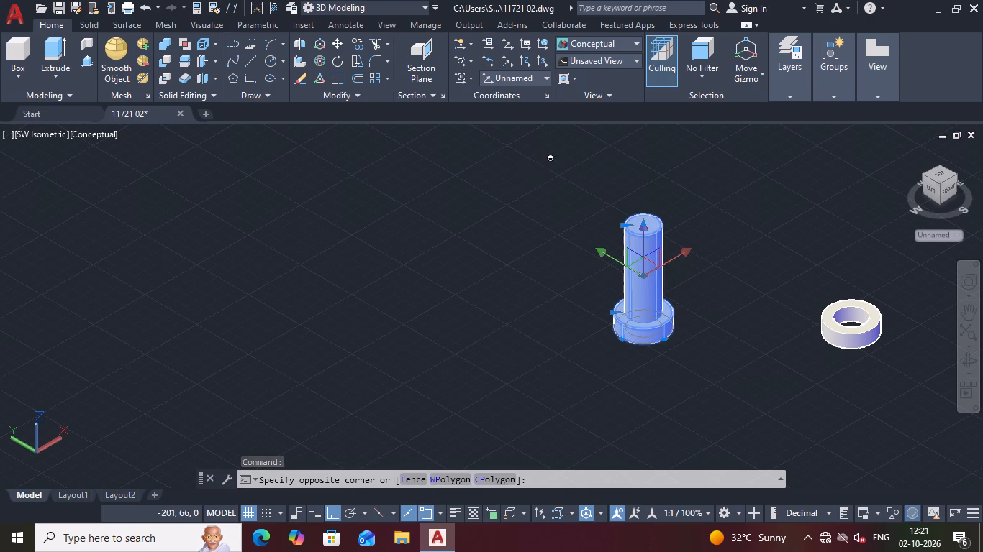
right_click(540, 167)
left_click(586, 267)
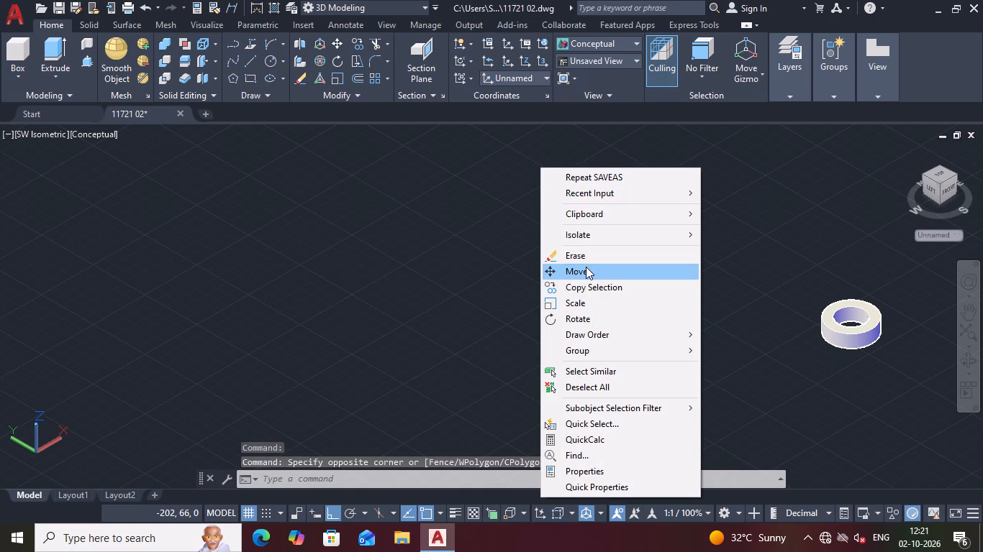
middle_click_drag(674, 381, 666, 341, "shift")
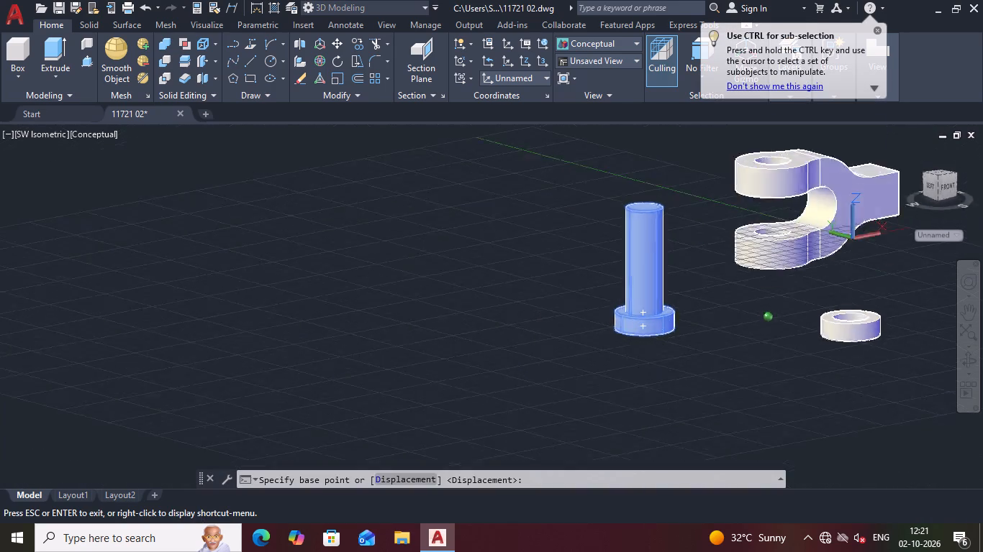
middle_click_drag(666, 341, 661, 257, "shift")
left_click(643, 345, "shift")
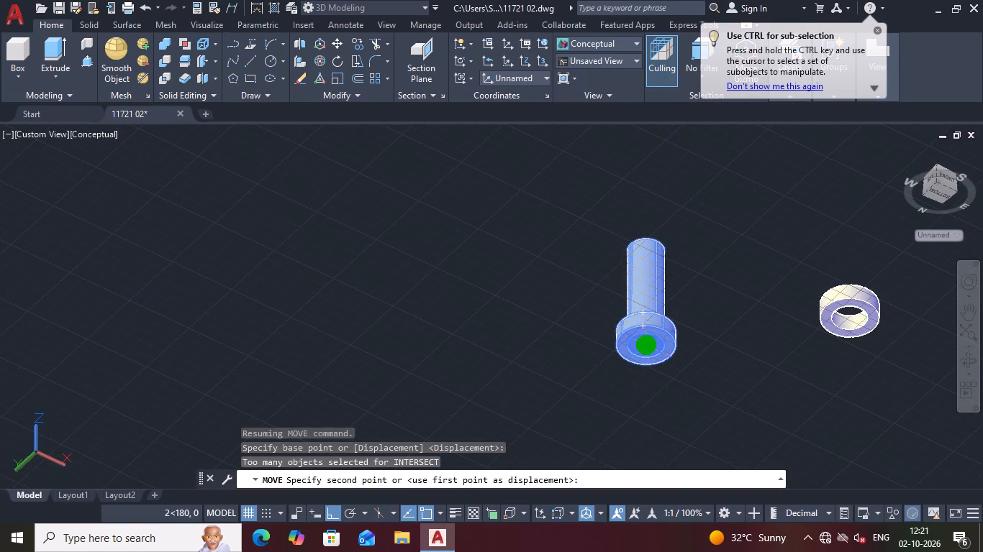
scroll(734, 397, "down", 1)
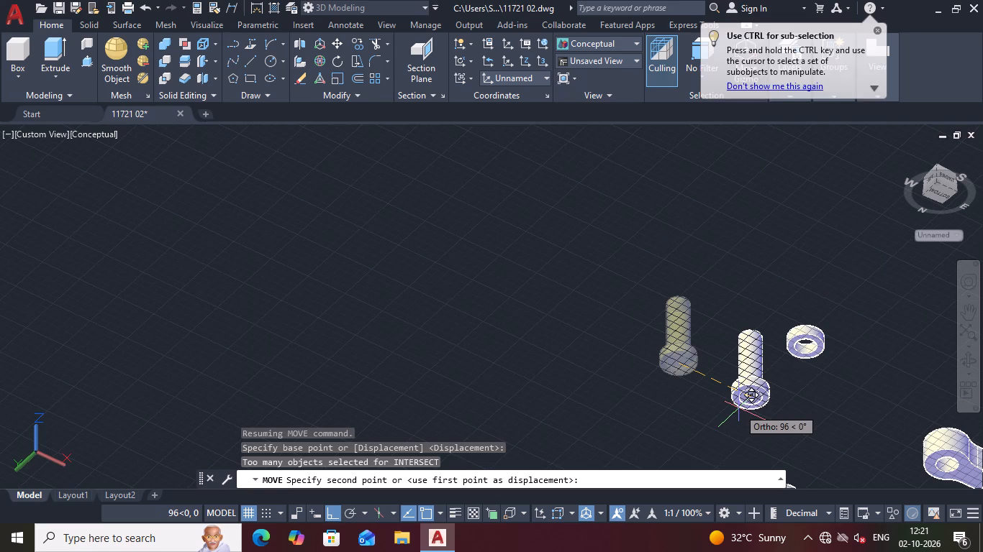
key("F8")
middle_click_drag(661, 307, 729, 379, "ctrl")
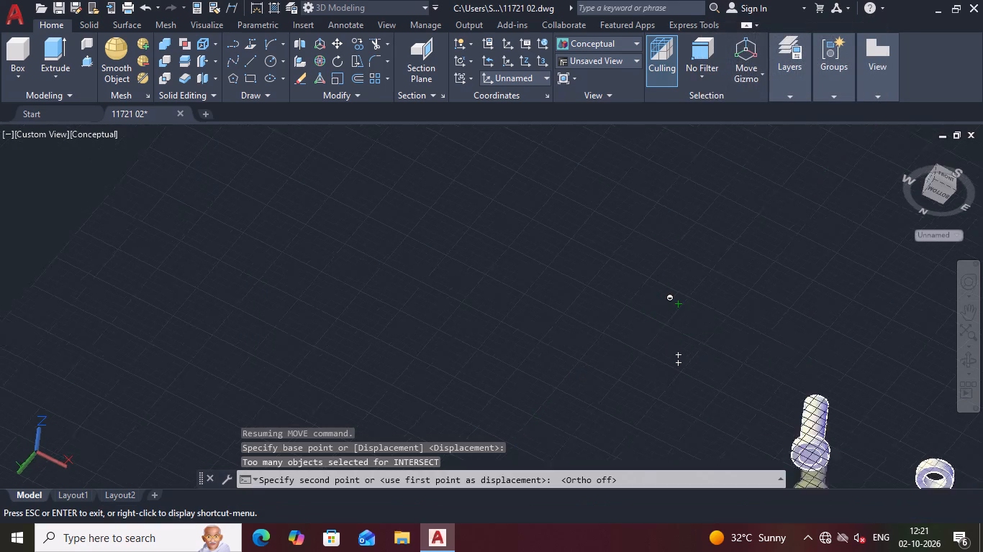
middle_click_drag(729, 379, 533, 204, "ctrl")
middle_click_drag(541, 249, 605, 299, "shift")
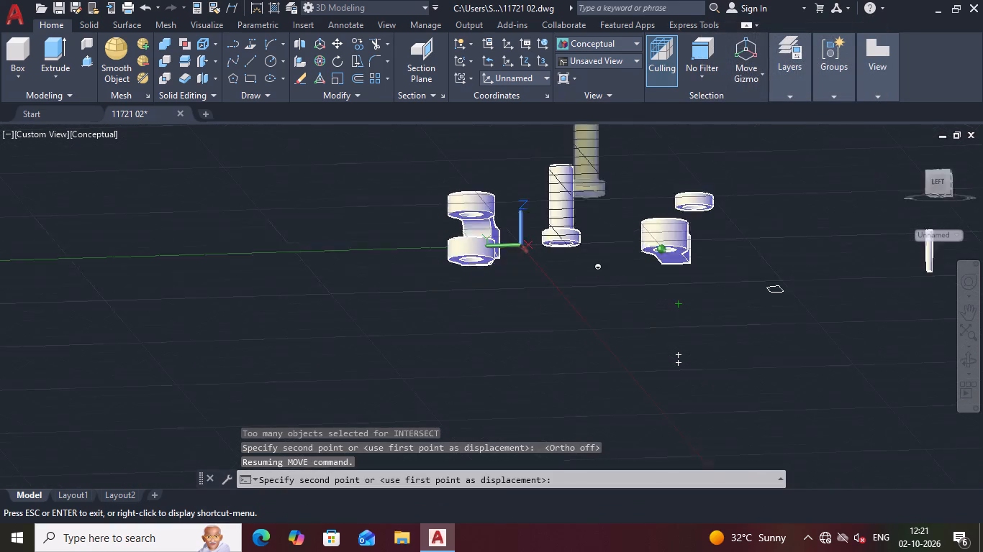
middle_click_drag(605, 299, 733, 337, "shift")
middle_click_drag(732, 252, 719, 244)
middle_click(712, 245, "shift")
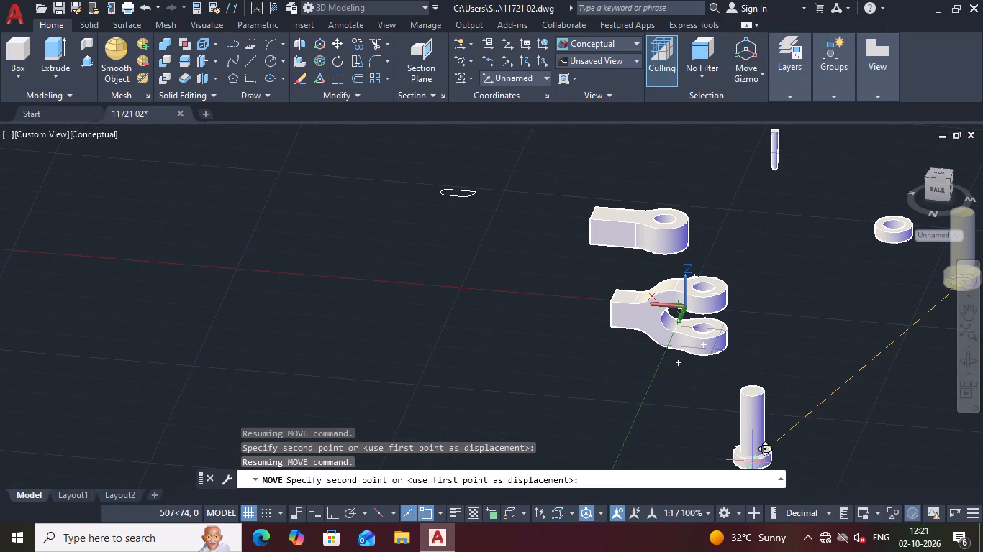
middle_click_drag(754, 446, 743, 423, "shift")
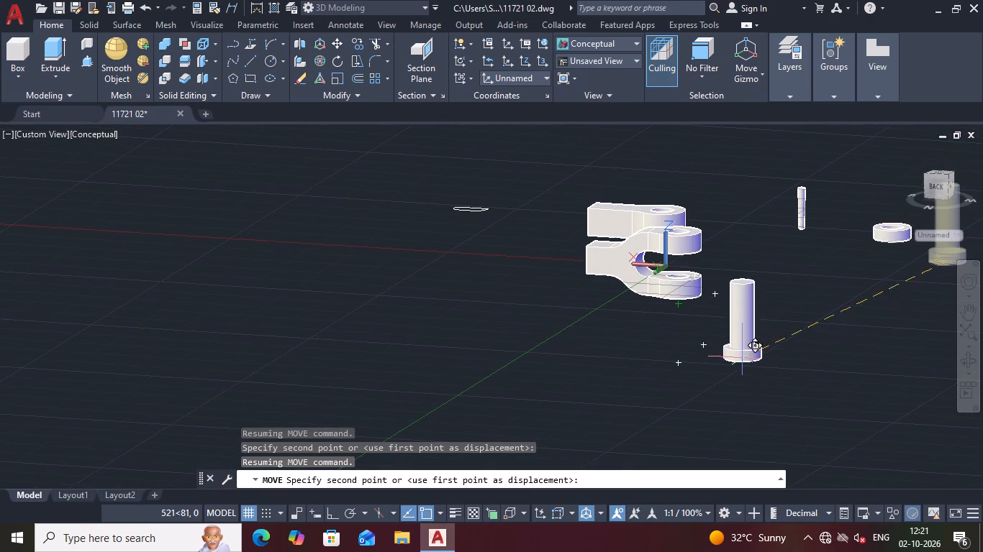
scroll(716, 314, "up", 3)
middle_click_drag(699, 345, 695, 240, "shift")
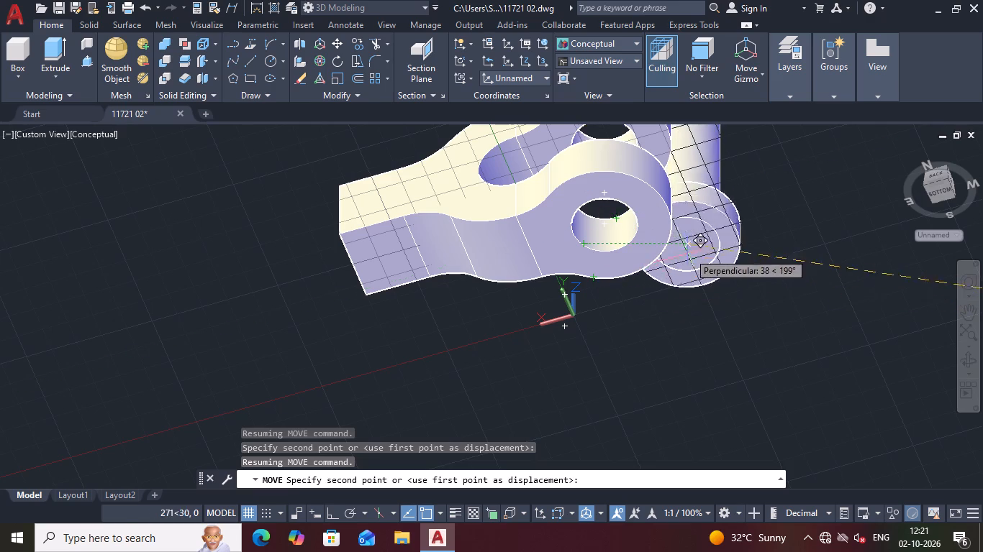
middle_click_drag(689, 250, 693, 332, "shift")
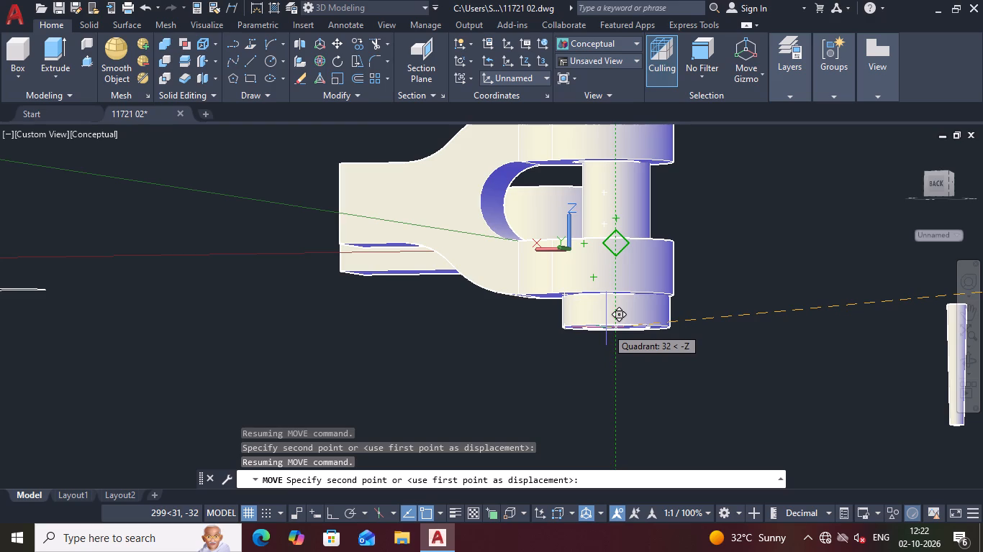
scroll(606, 325, "up", 2)
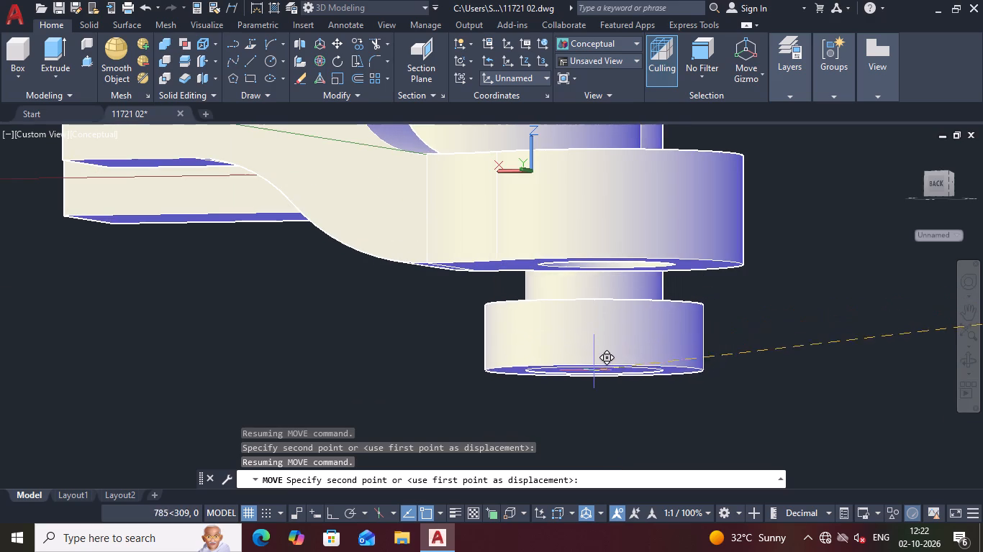
scroll(615, 379, "down", 1)
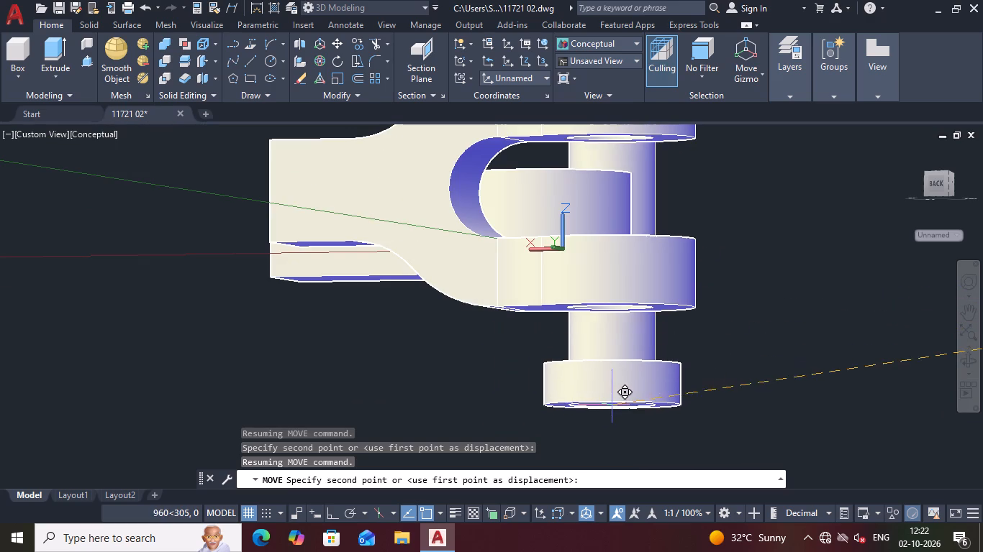
middle_click_drag(594, 370, 599, 360, "shift")
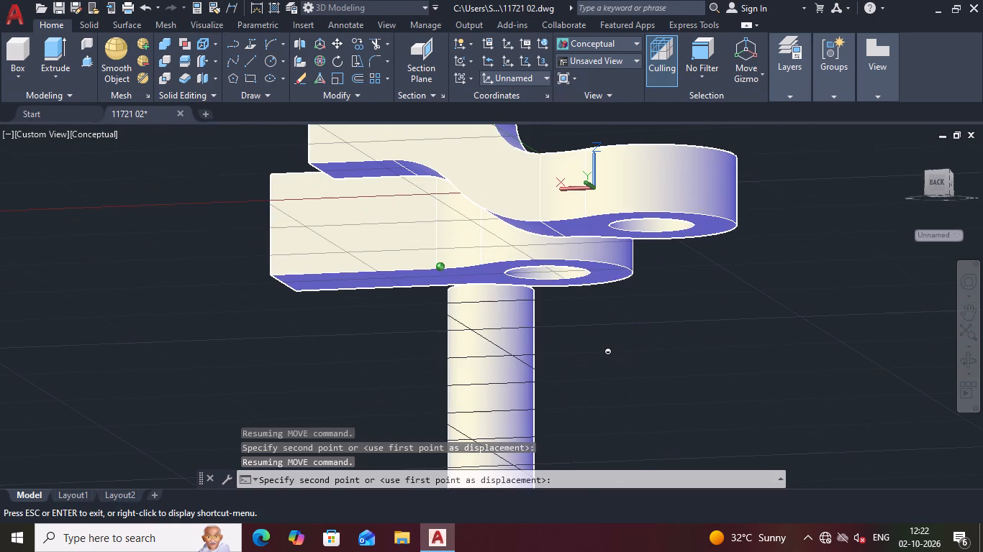
middle_click_drag(599, 360, 593, 362, "shift")
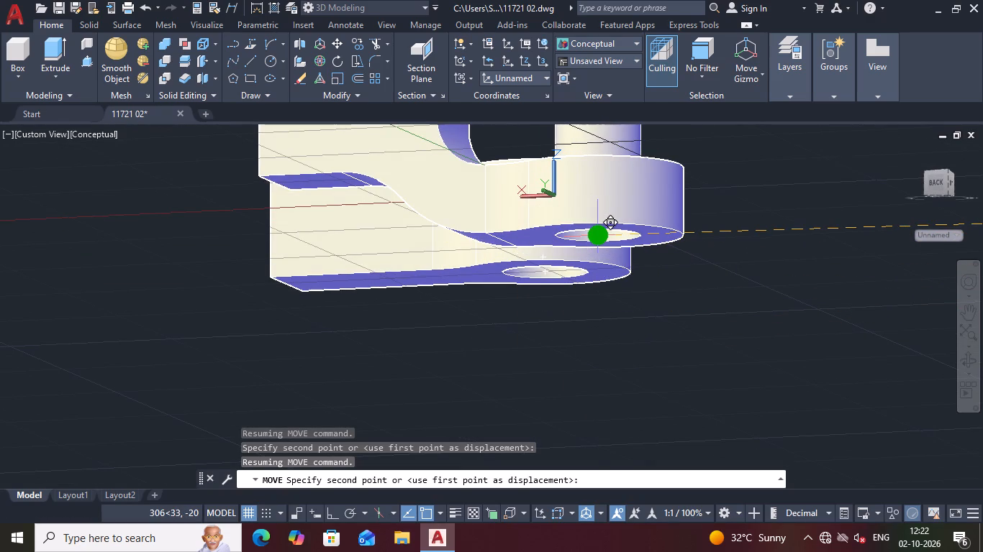
scroll(591, 230, "down", 1)
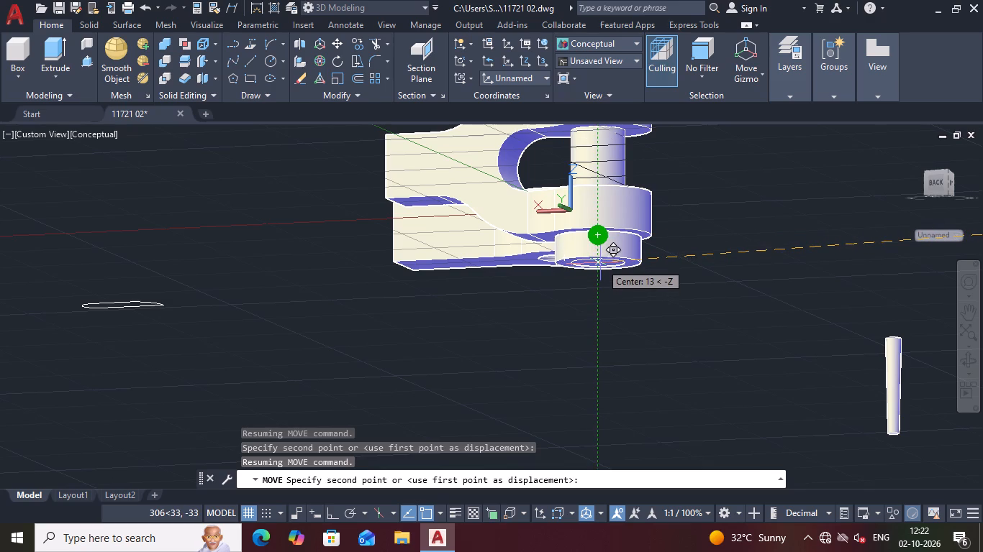
left_click(601, 262)
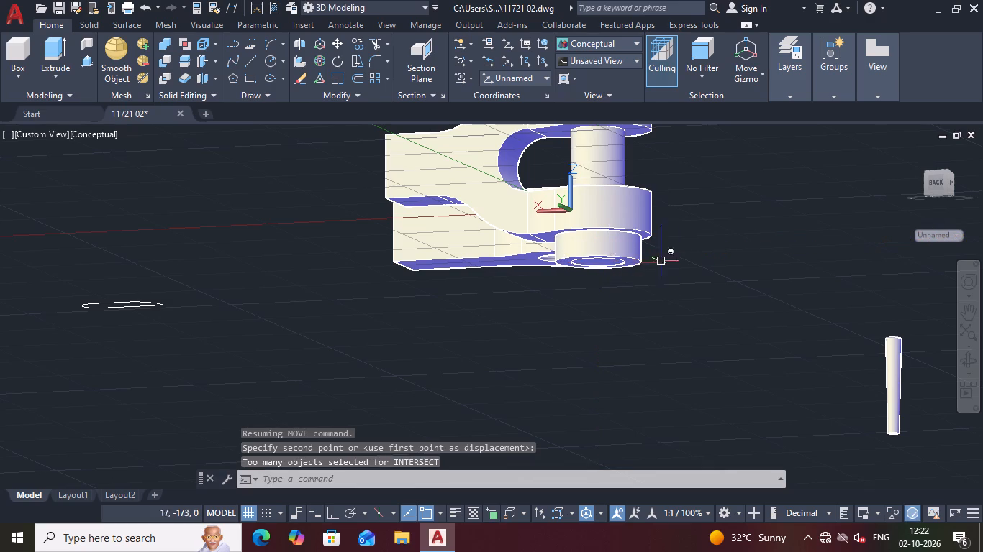
Examine from below and from the side how the headed pin sits in the fork beside the single-eye part.
scroll(679, 262, "down", 1)
middle_click_drag(687, 245, 664, 352)
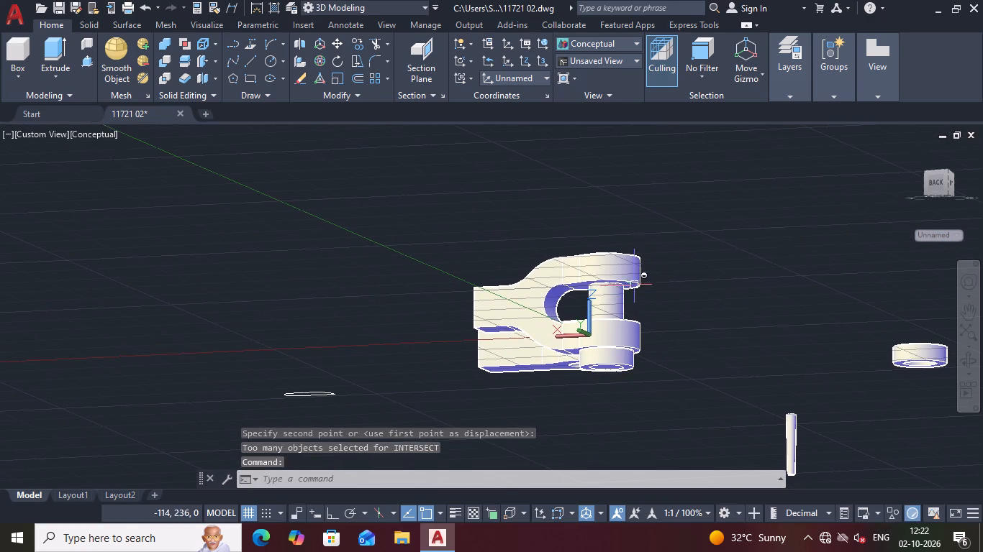
middle_click_drag(635, 285, 632, 293, "shift")
scroll(629, 295, "up", 2)
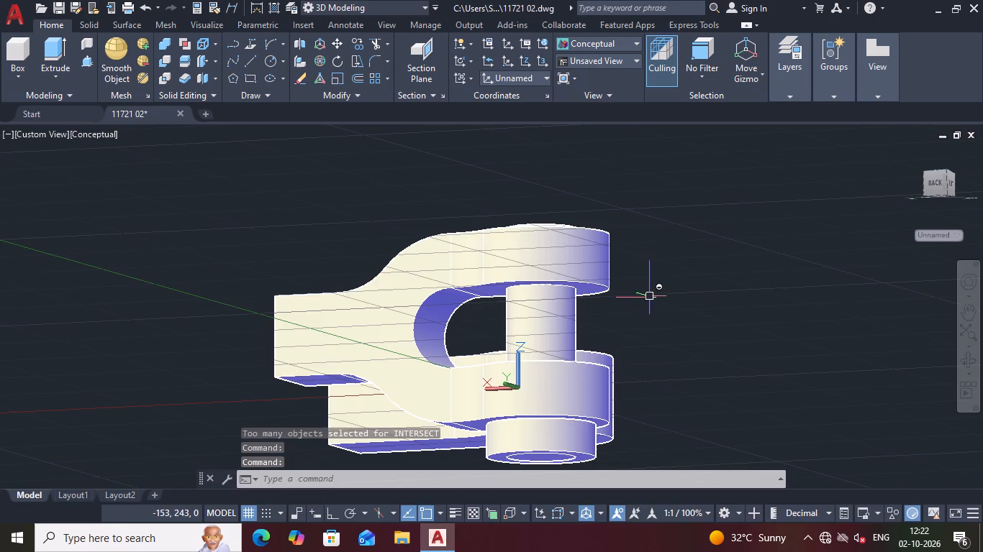
middle_click(656, 291, "shift")
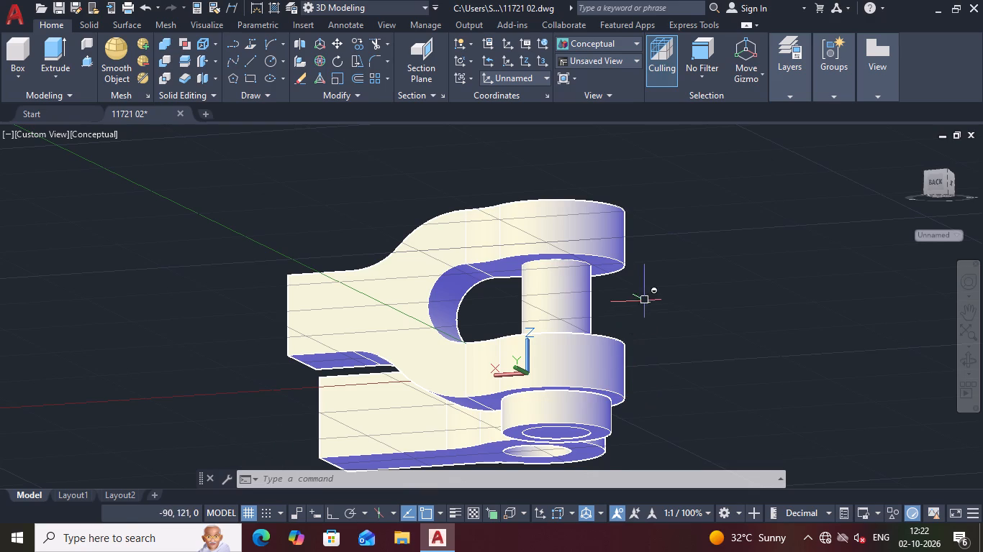
middle_click_drag(658, 302, 645, 266)
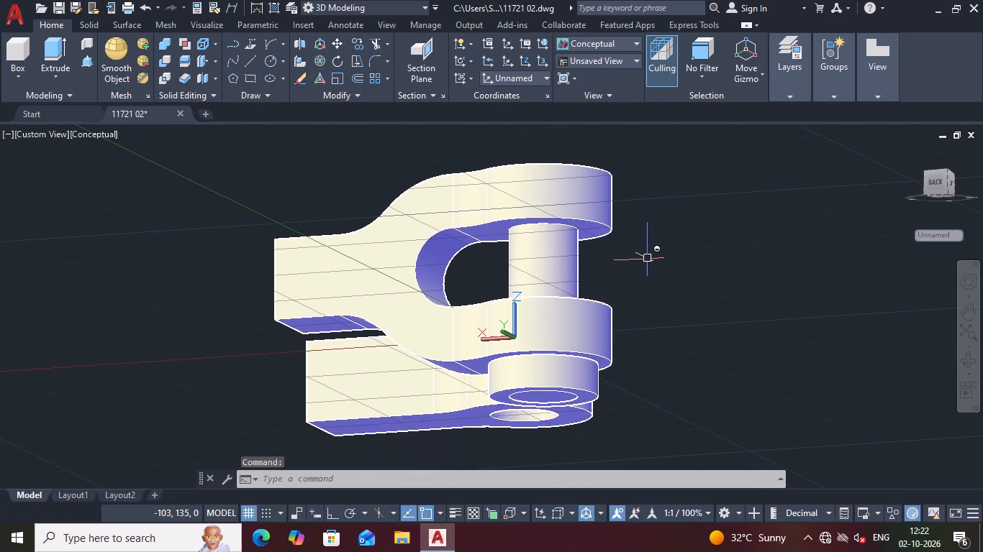
middle_click_drag(648, 259, 628, 270, "shift")
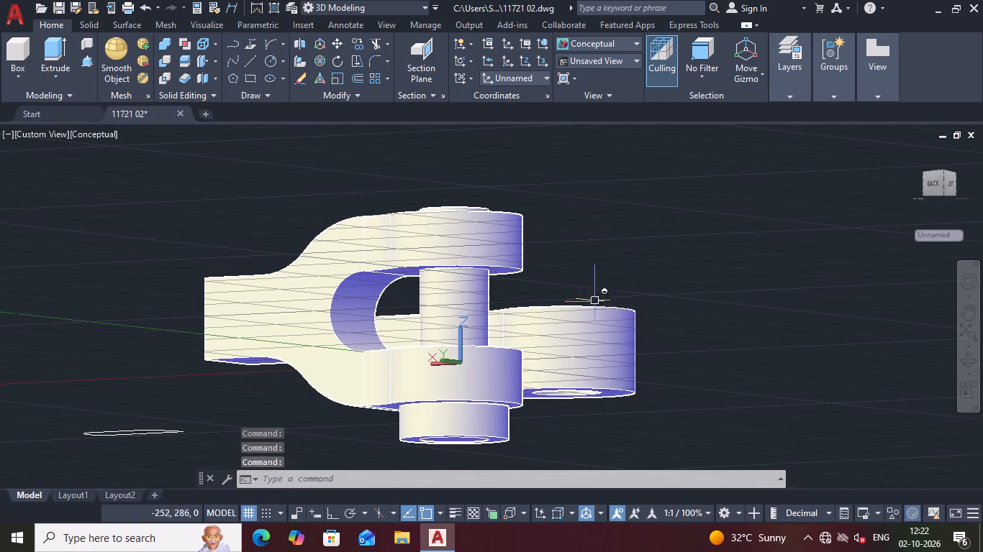
middle_click_drag(568, 411, 613, 369, "shift")
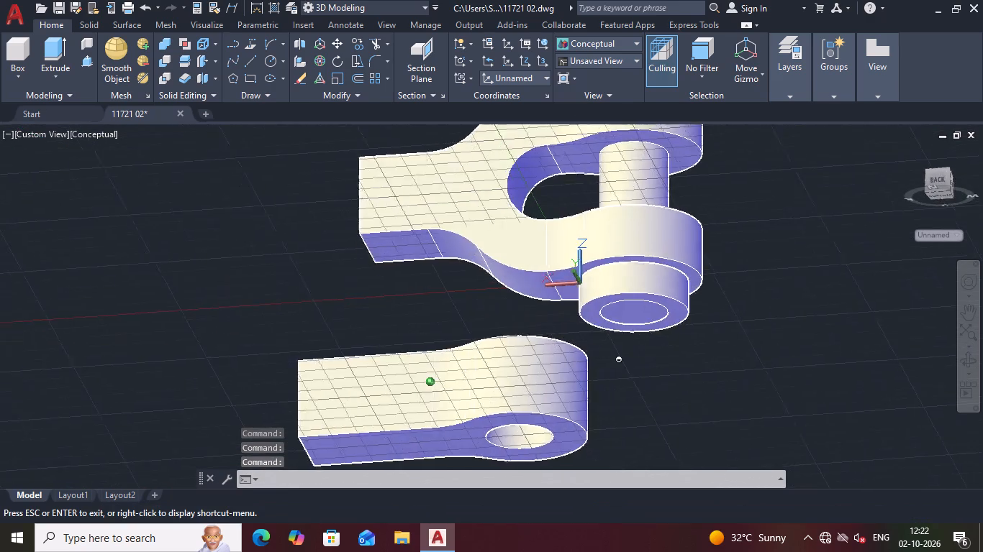
middle_click_drag(613, 369, 627, 382, "shift")
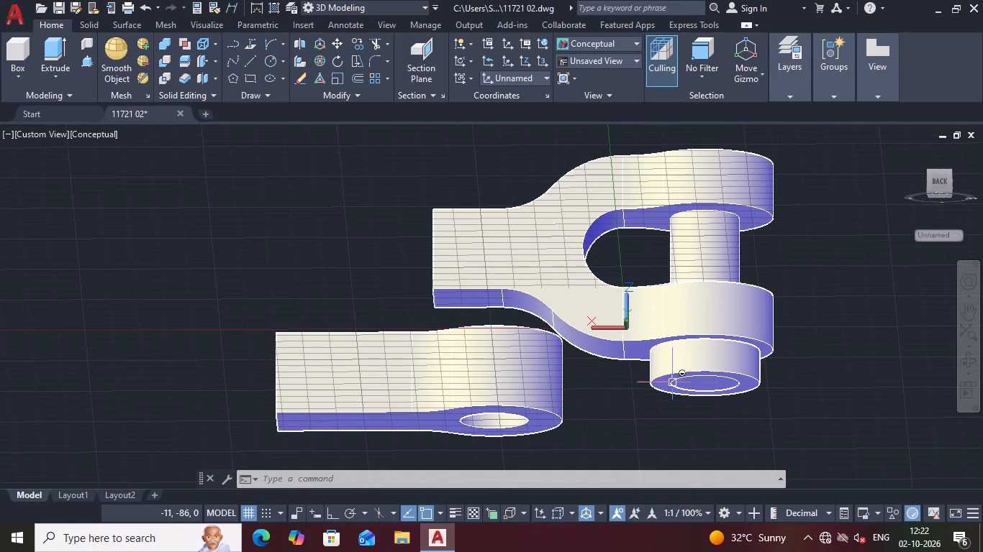
middle_click_drag(840, 321, 738, 342, "shift")
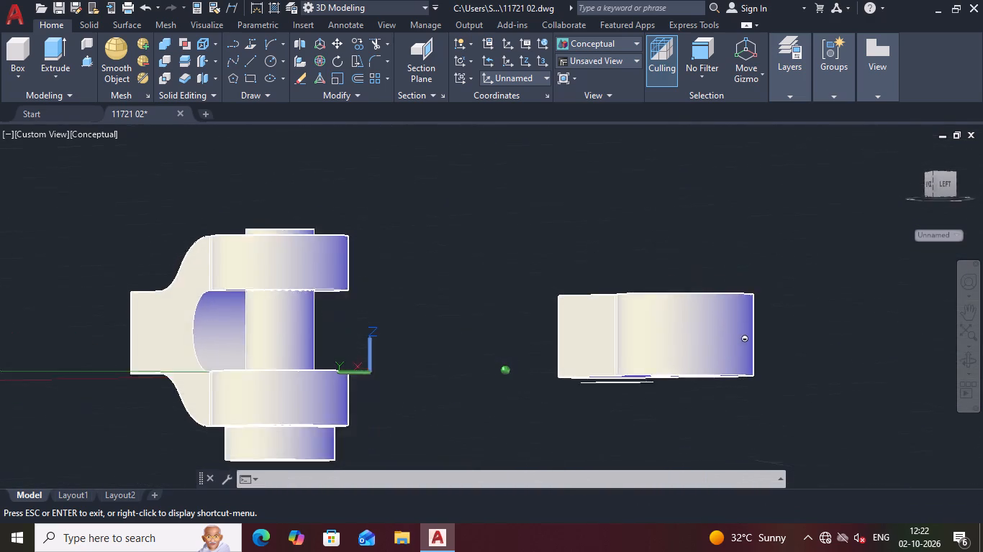
middle_click_drag(738, 342, 745, 338, "shift")
Examine the pinned fork's position relative to the single-eye part, collar, small taper pin and rounded outline.
middle_click_drag(502, 349, 566, 354, "shift")
scroll(740, 429, "down", 1)
middle_click_drag(733, 426, 627, 404)
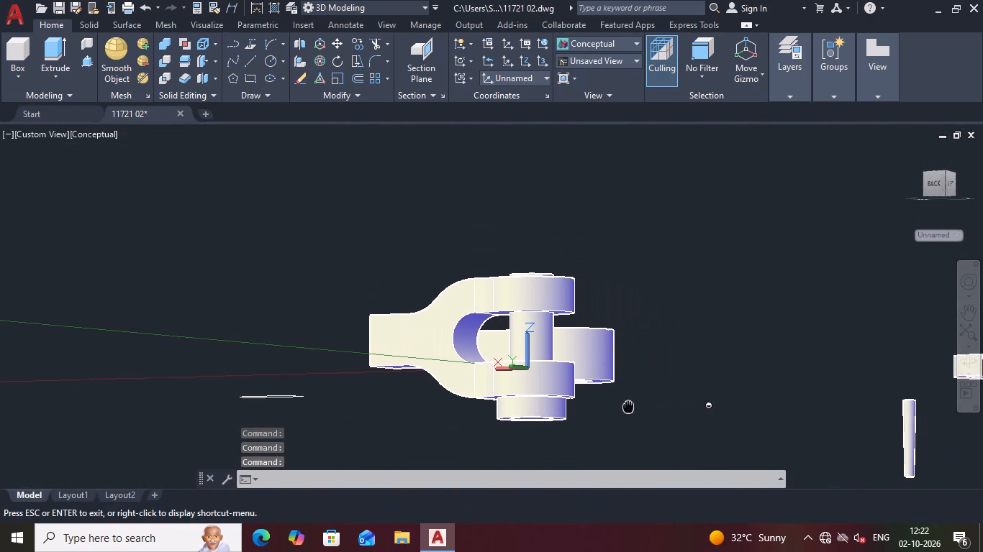
middle_click_drag(627, 404, 621, 404)
middle_click_drag(622, 404, 579, 403)
middle_click_drag(574, 403, 566, 403, "shift")
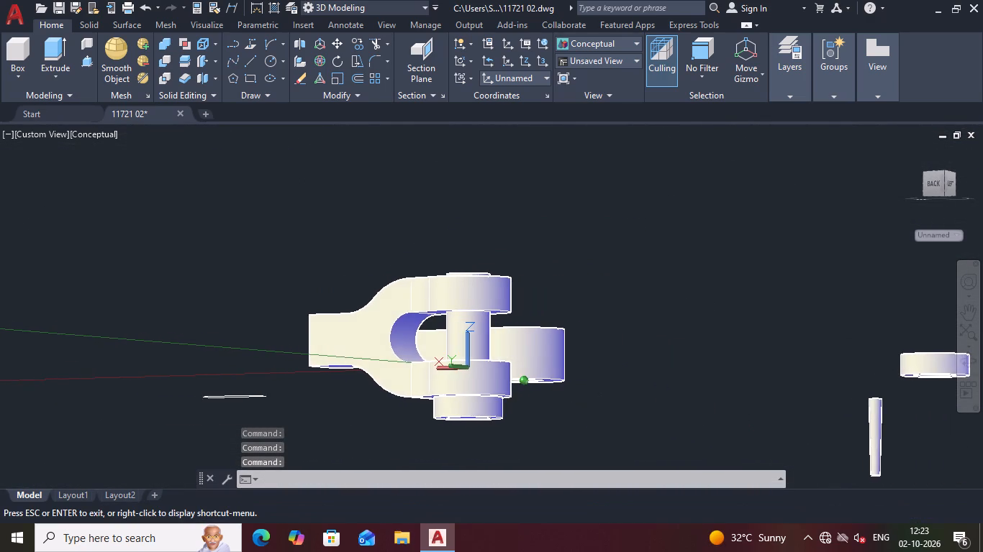
middle_click_drag(566, 403, 466, 392, "shift")
middle_click_drag(389, 402, 468, 412)
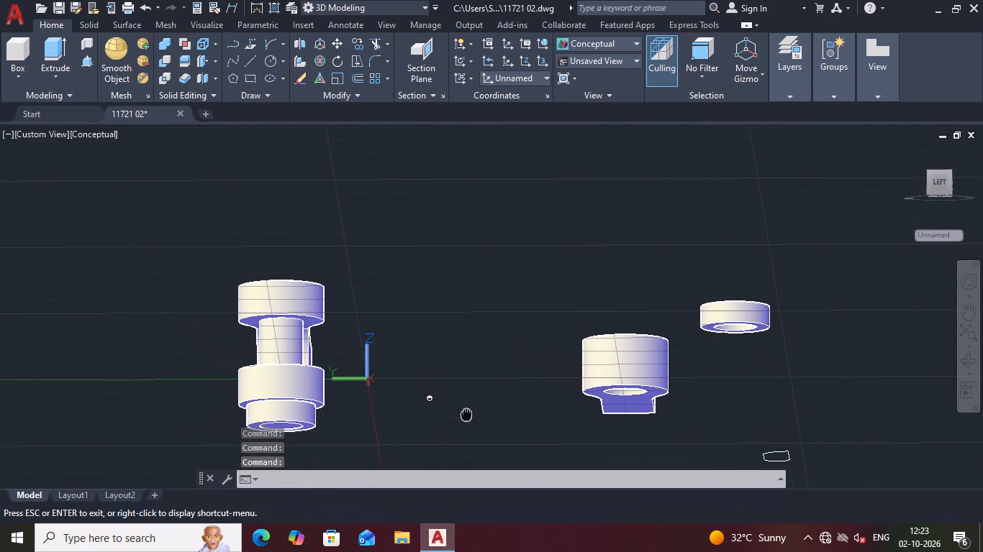
middle_click_drag(468, 412, 471, 413)
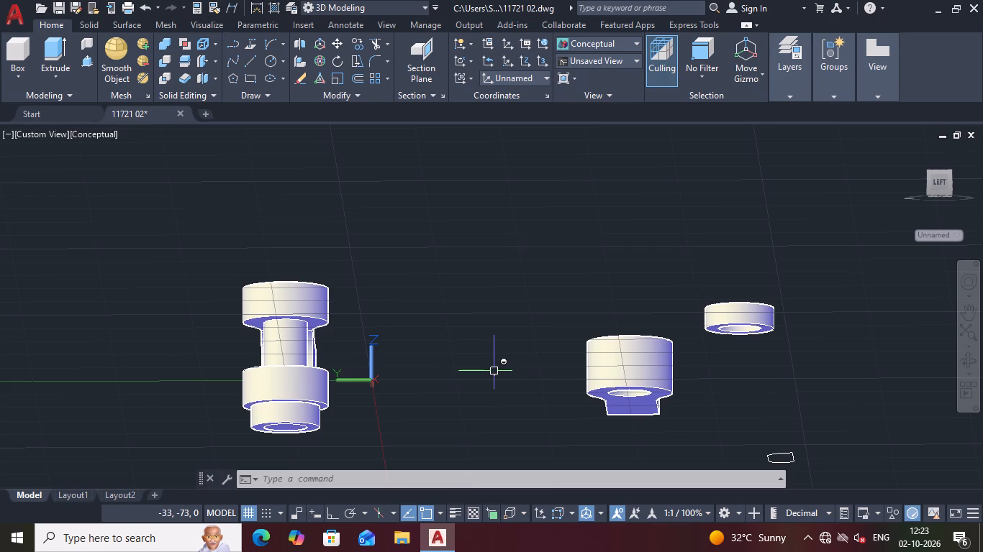
scroll(430, 408, "down", 1)
middle_click_drag(412, 415, 425, 355)
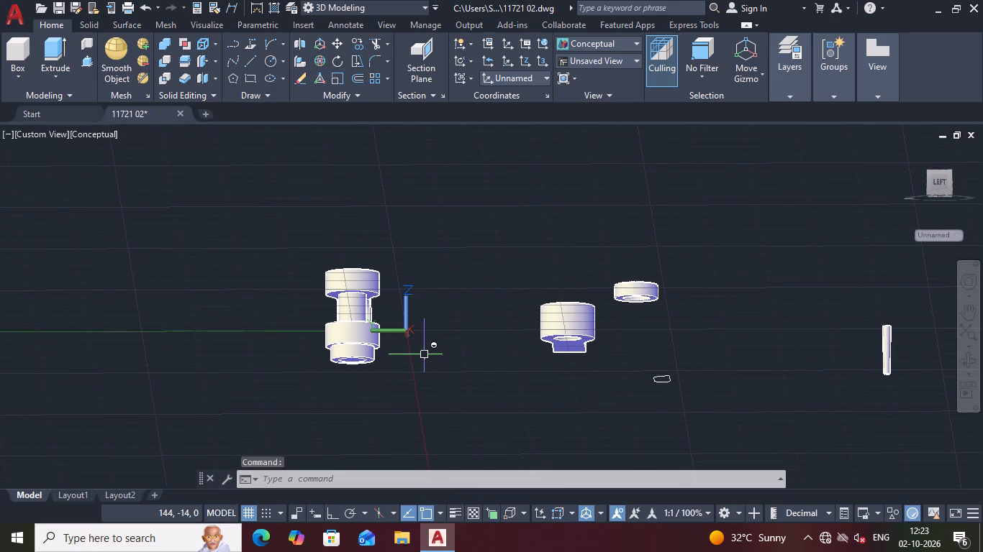
scroll(425, 355, "down", 1)
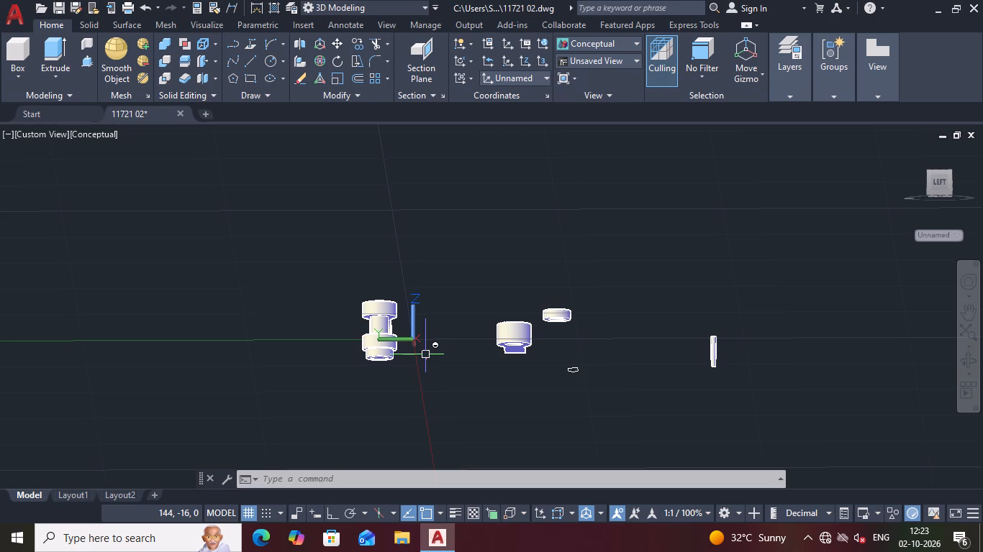
middle_click_drag(431, 379, 450, 395)
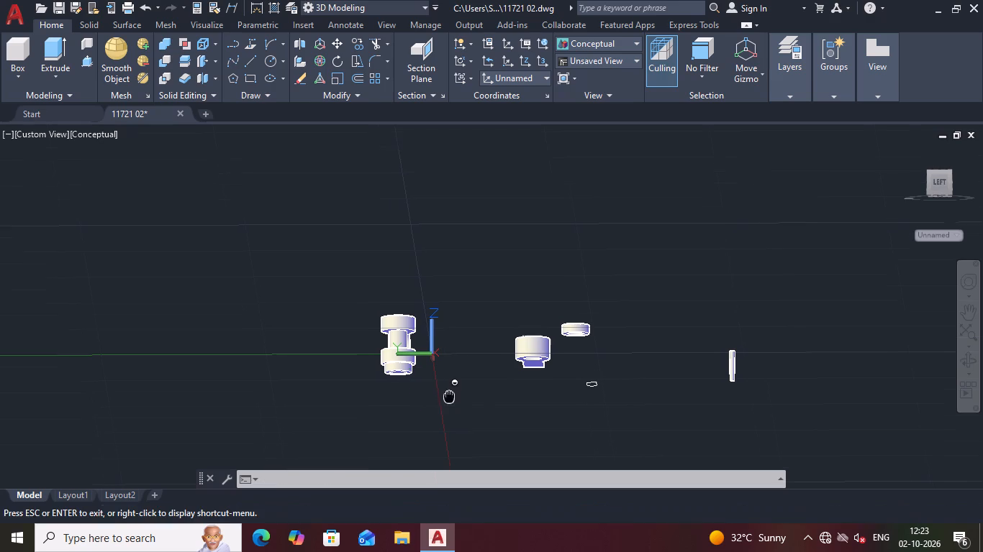
middle_click_drag(450, 395, 462, 396)
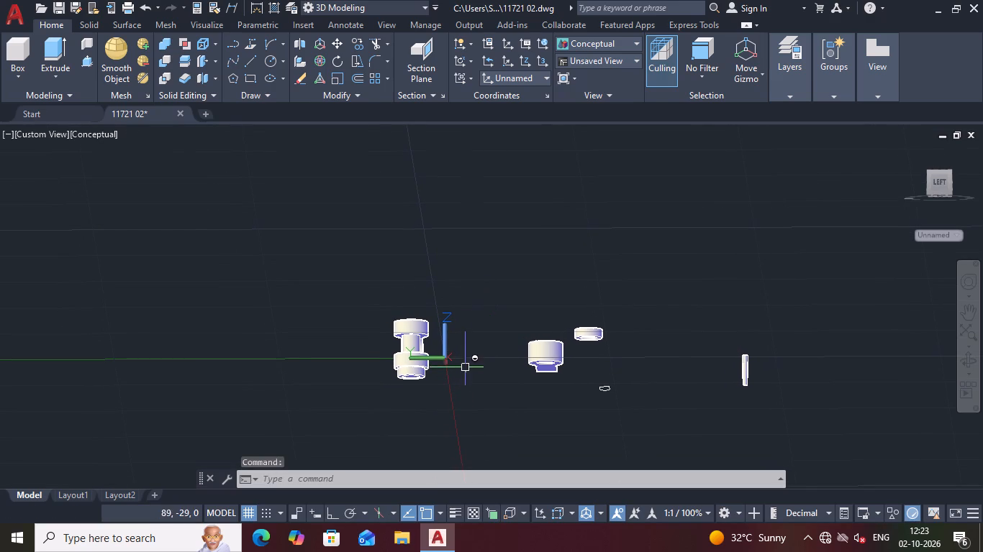
scroll(455, 359, "up", 3)
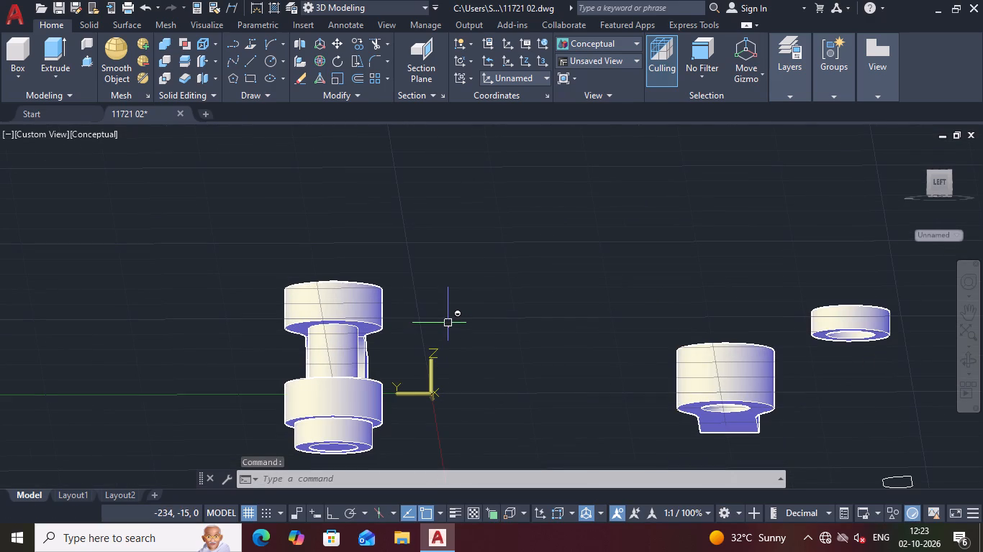
scroll(462, 325, "down", 1)
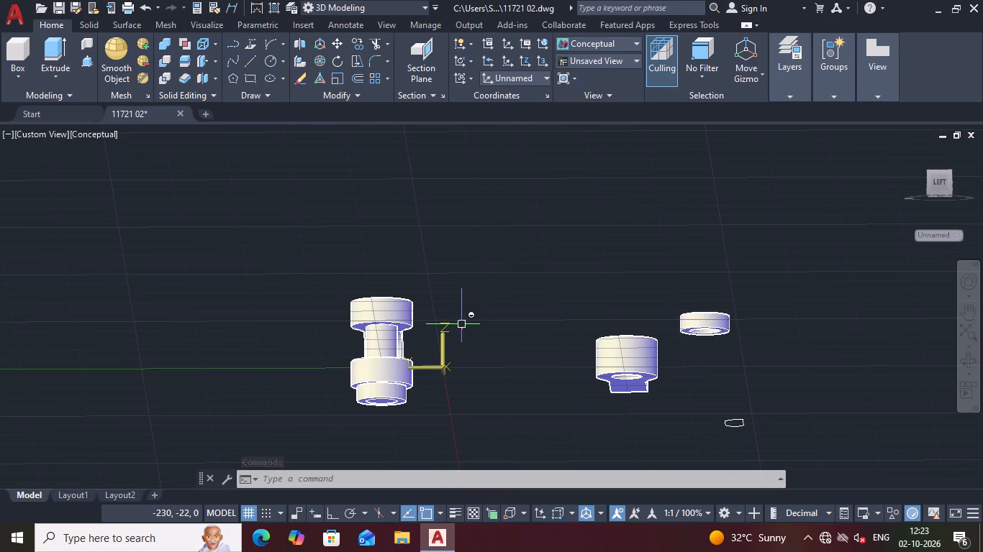
scroll(452, 333, "down", 1)
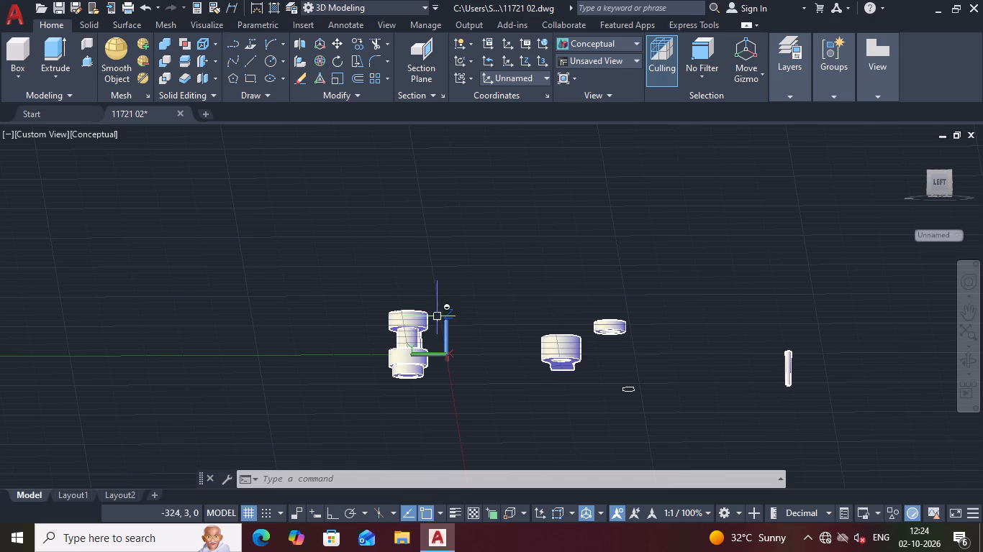
scroll(486, 339, "up", 1)
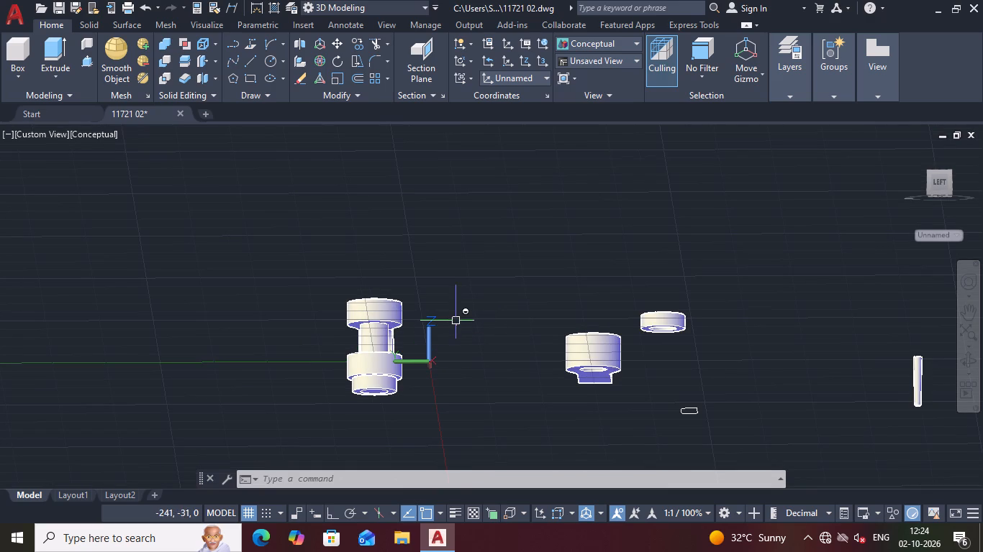
Undo the view changes and the headed pin's move into the fork, back to the SW Isometric view of the separated parts.
key("ctrl+z")
key("ctrl+z")
key("ctrl+z")
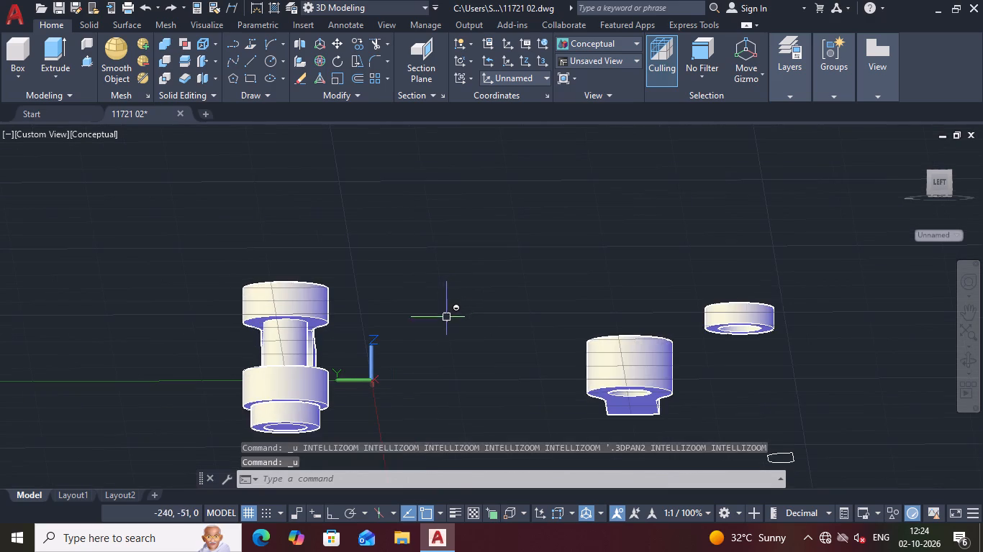
key("ctrl+z")
key("ctrl+z")
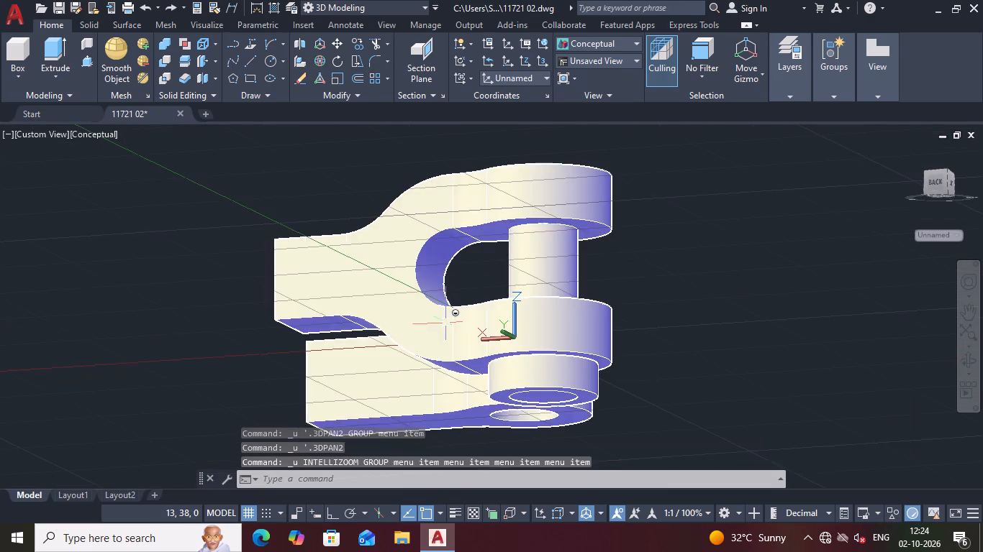
key("ctrl+z")
key("ctrl+z")
key("ctrl+z")
key("ctrl+z")
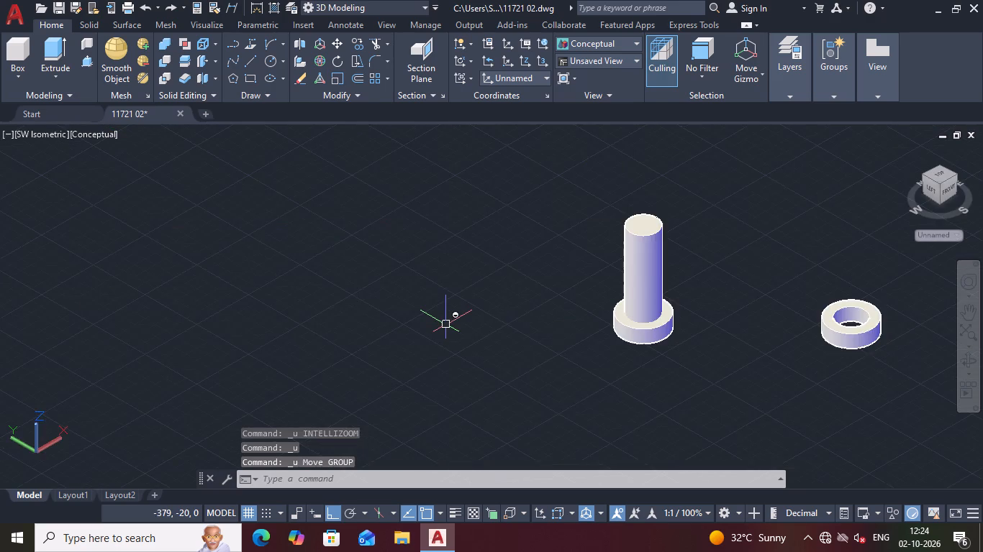
key("ctrl+z")
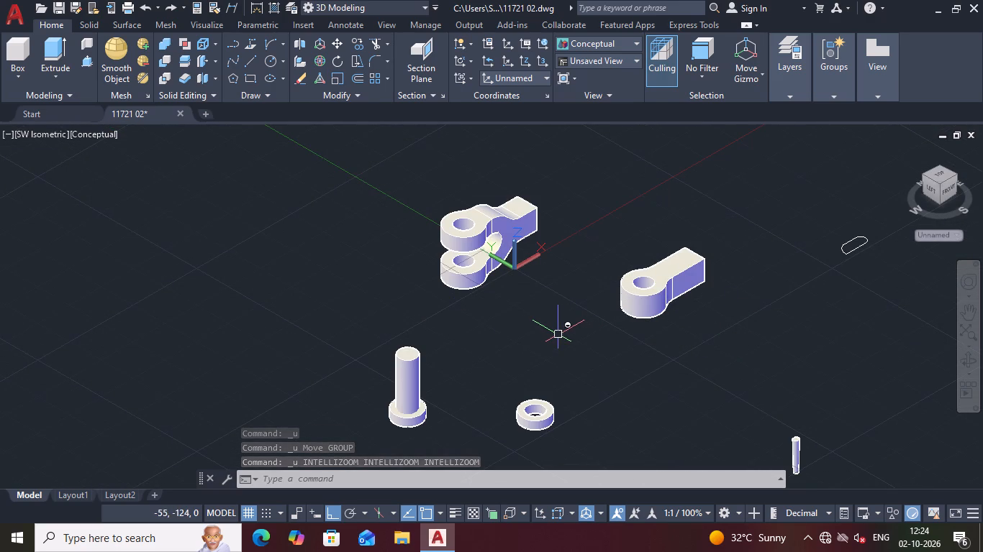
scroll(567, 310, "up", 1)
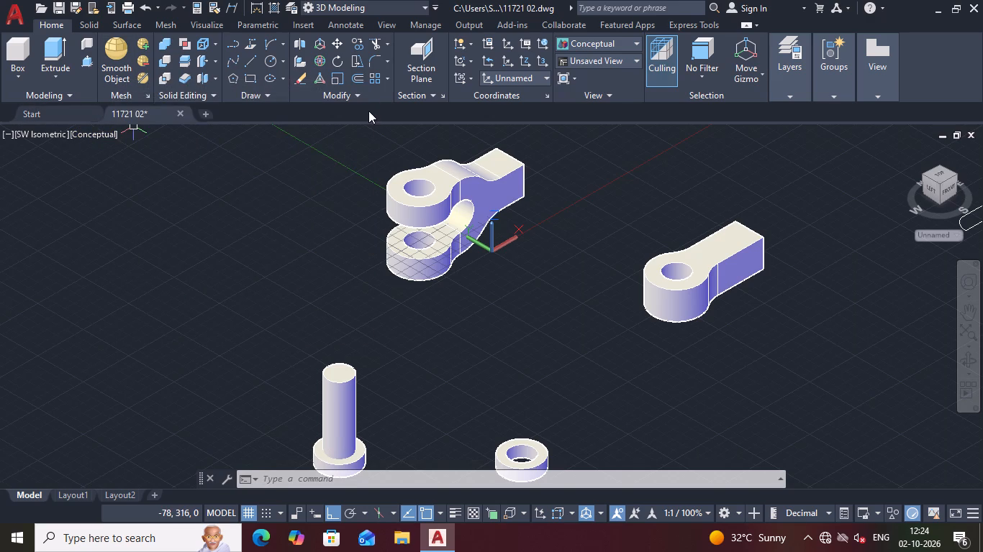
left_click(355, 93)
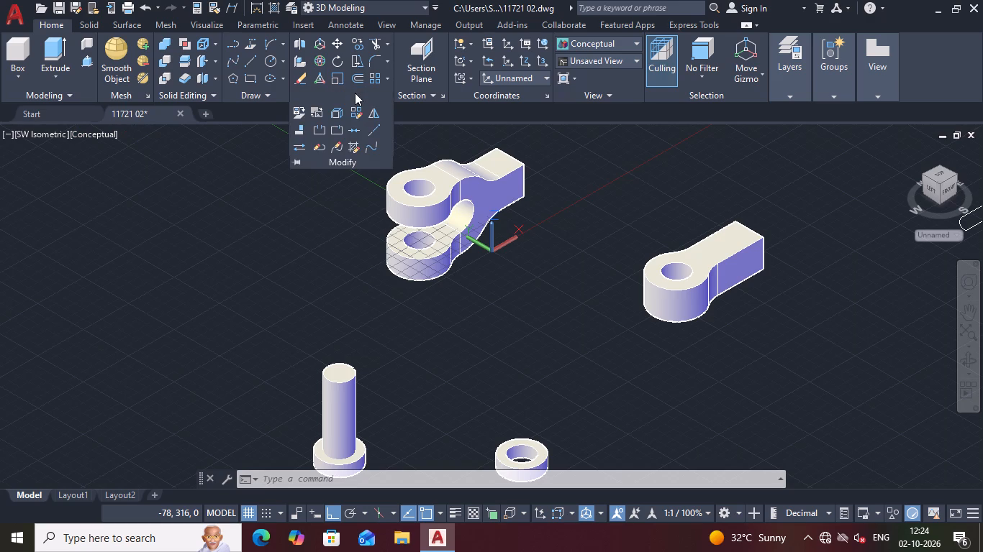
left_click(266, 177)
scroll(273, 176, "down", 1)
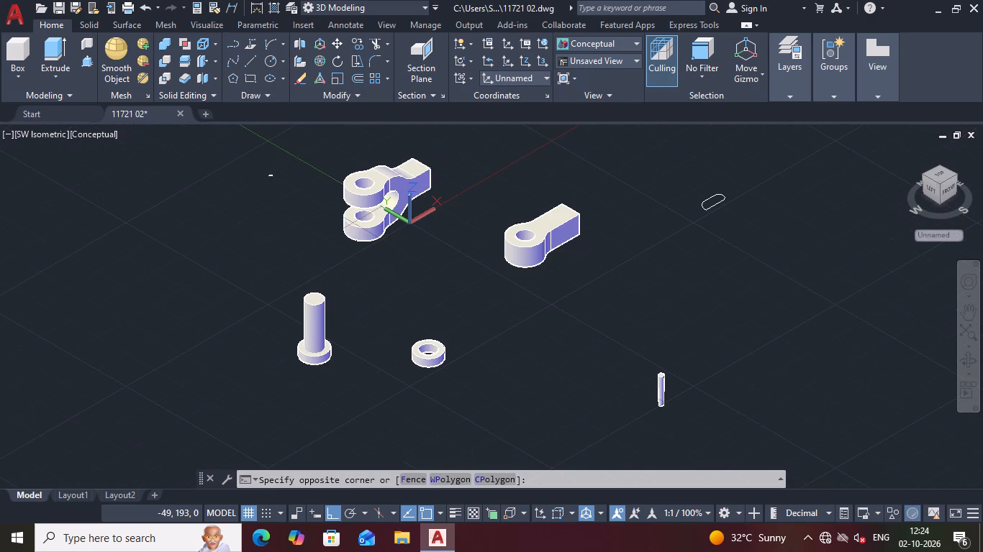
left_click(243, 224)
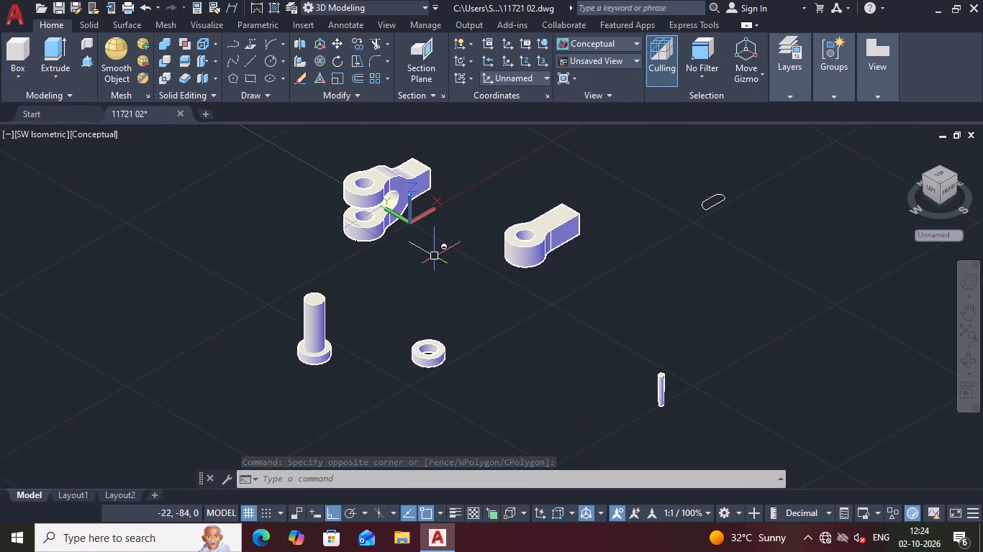
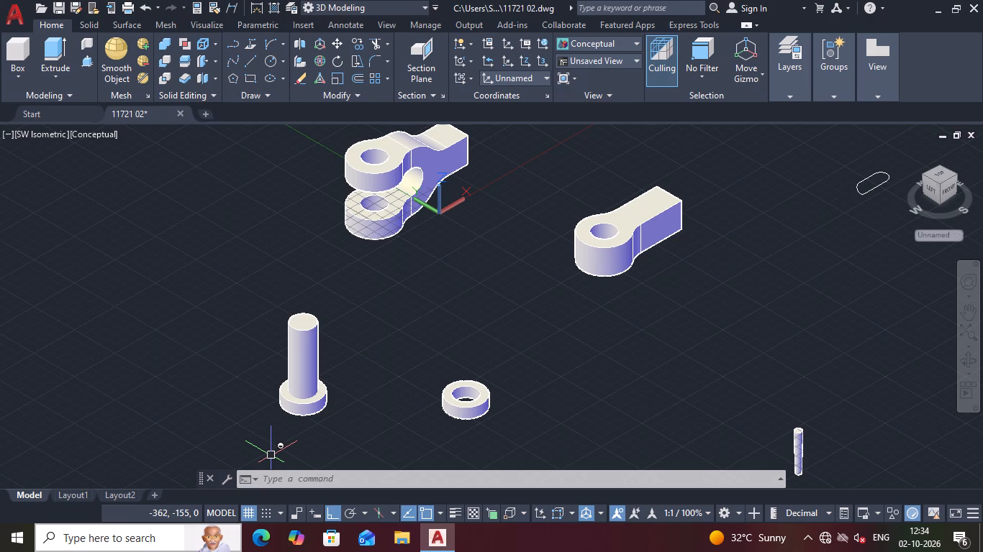
Switch away from the drawing by launching the Fuji app from the recent Windows search entries.
left_click(107, 540)
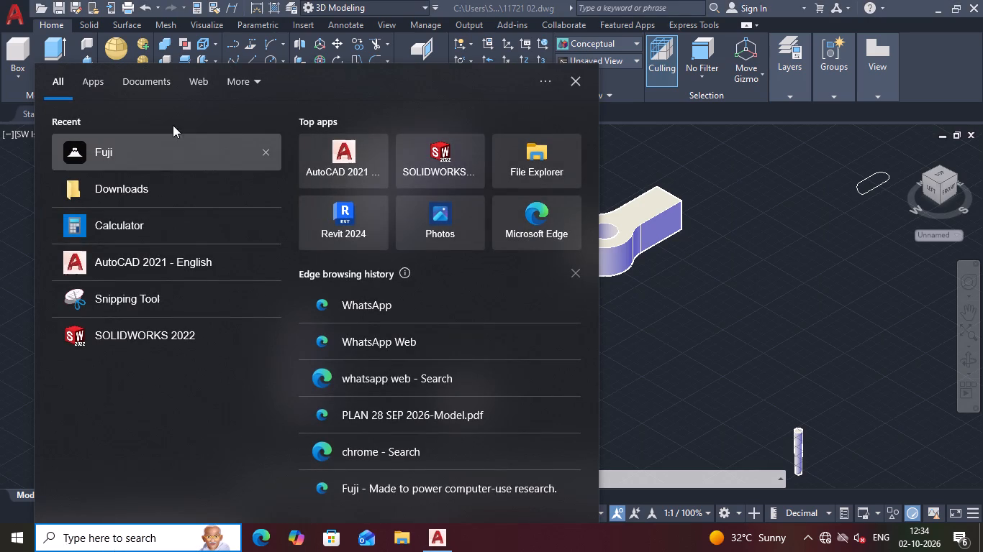
left_click(109, 156)
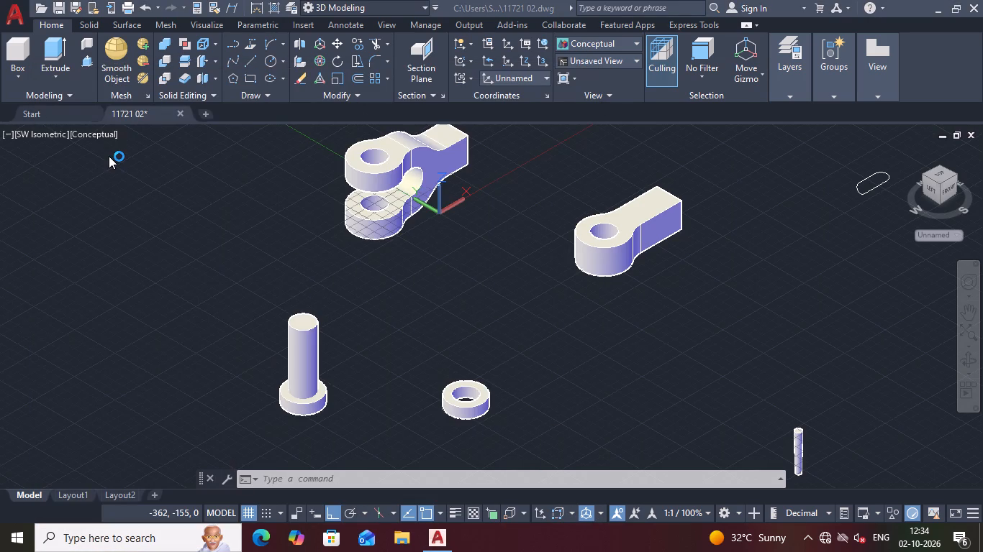
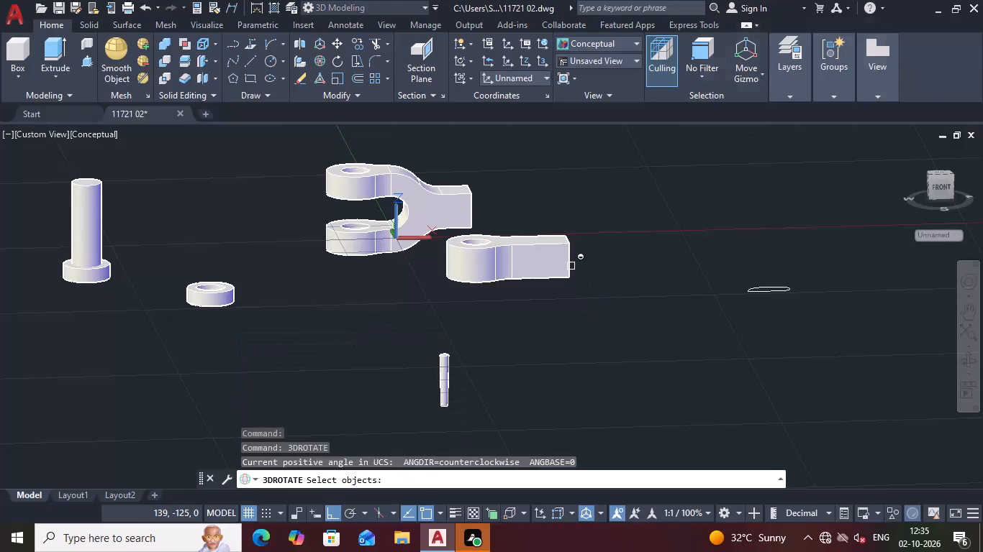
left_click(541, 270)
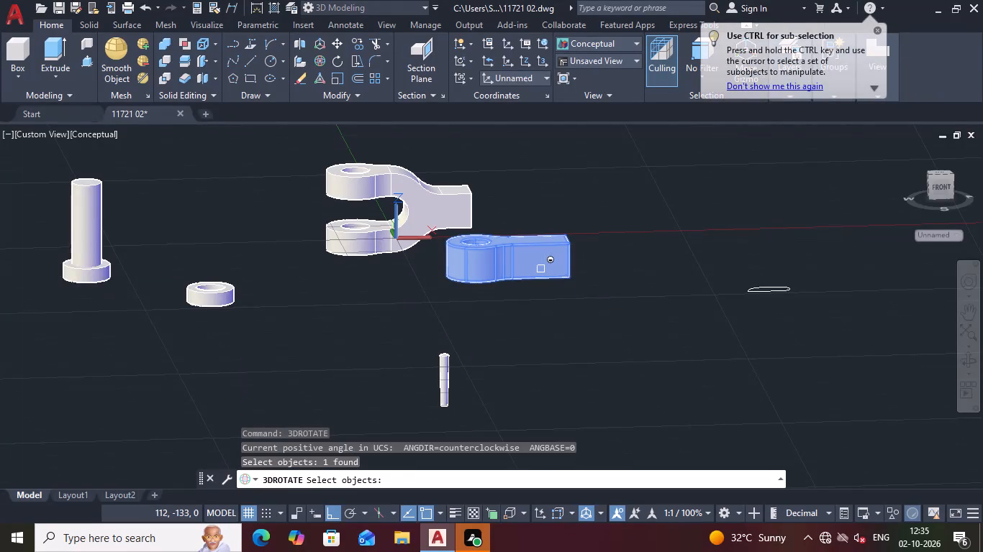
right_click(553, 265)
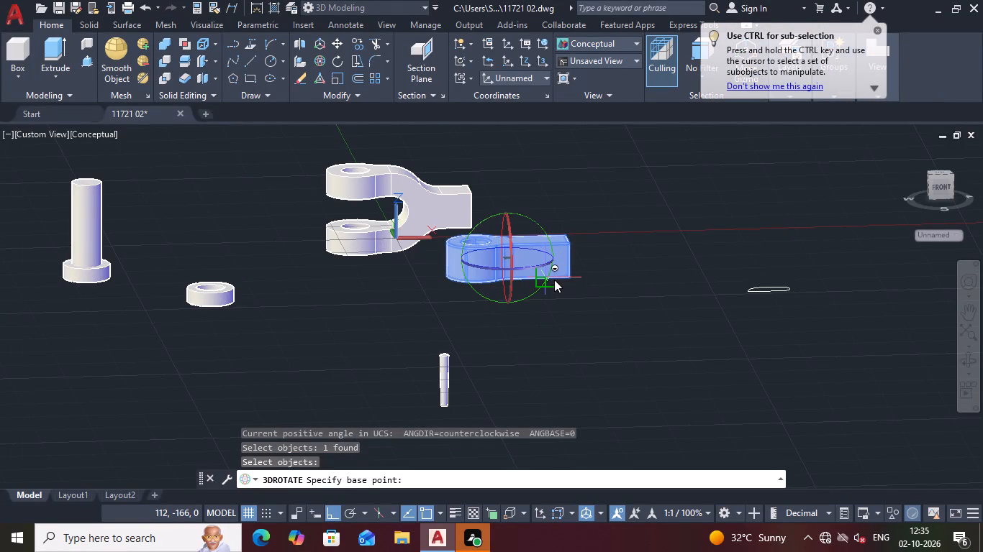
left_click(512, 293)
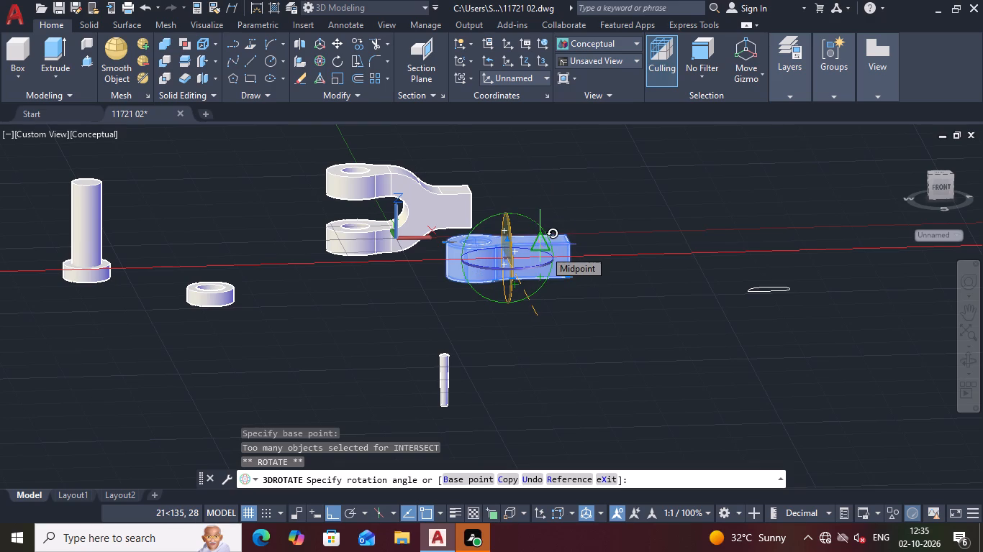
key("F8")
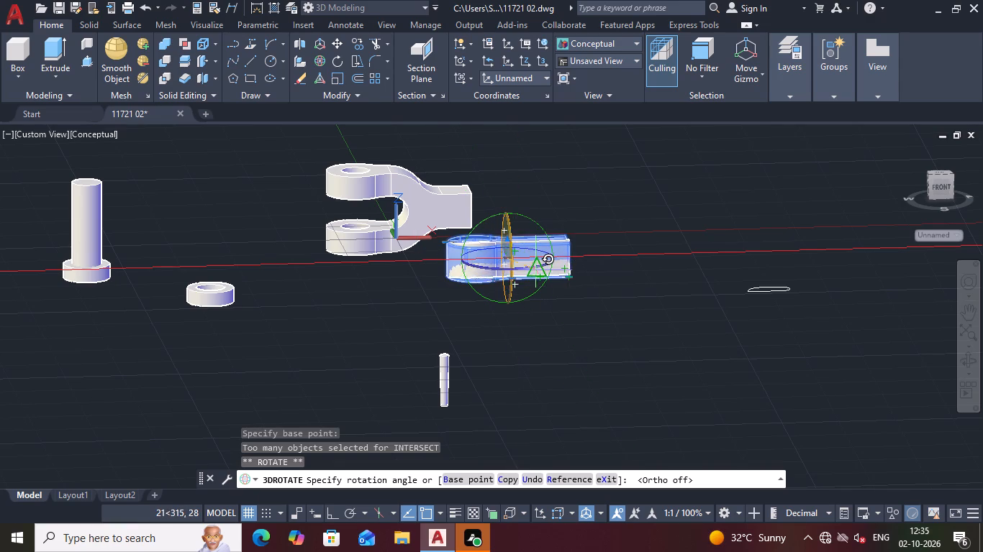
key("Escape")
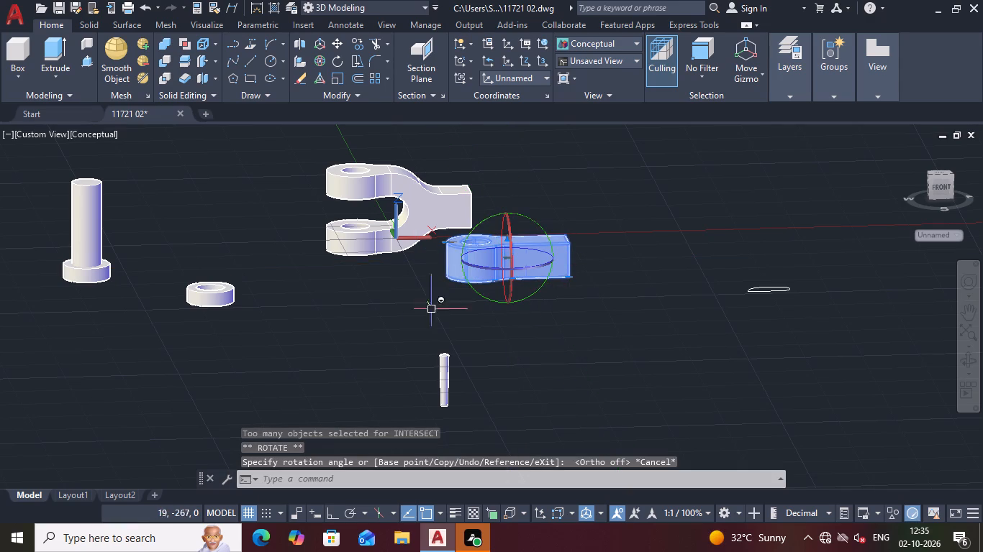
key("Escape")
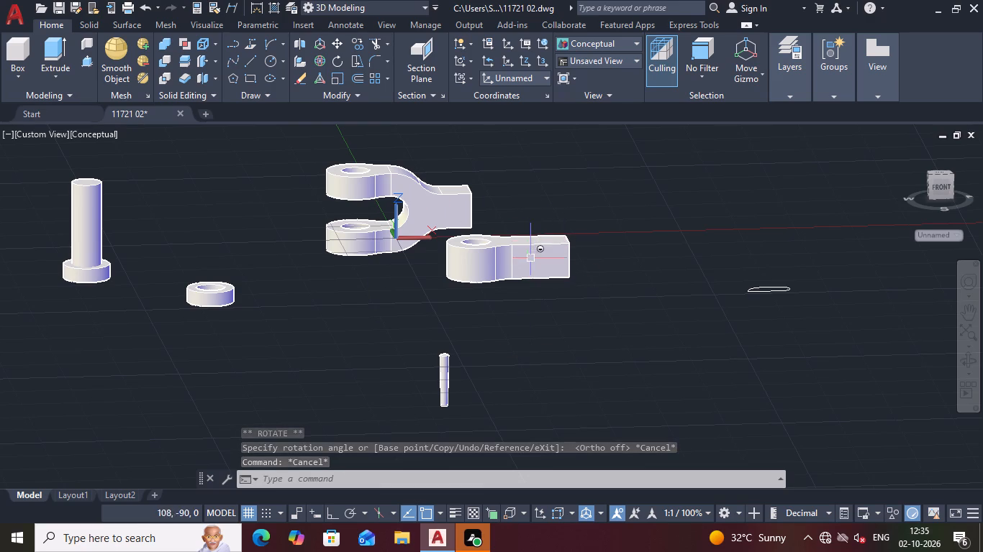
Rotate the single-eye part roughly half a turn about its vertical Z axis with 3D Rotate, reversing the direction of its eye.
key("space")
left_click(543, 275)
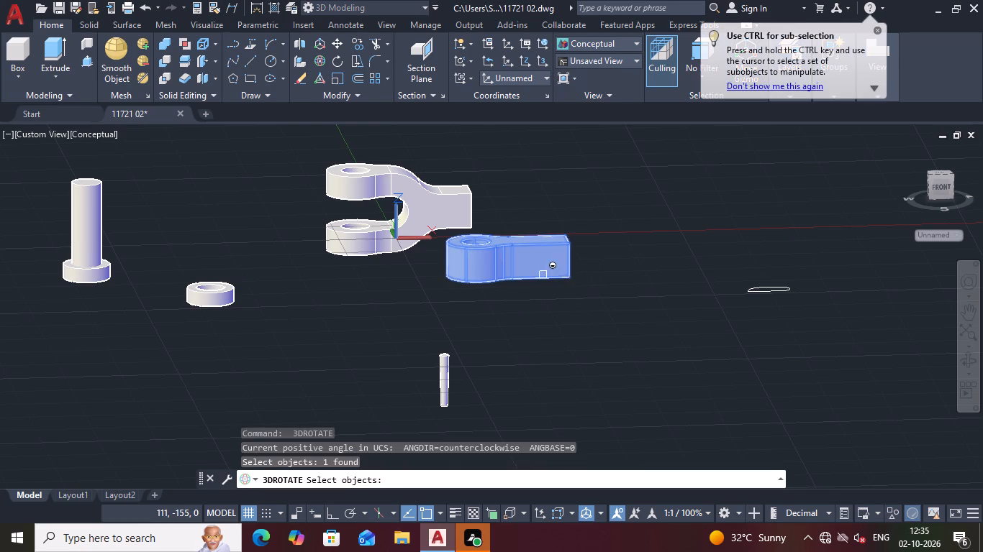
right_click(543, 275)
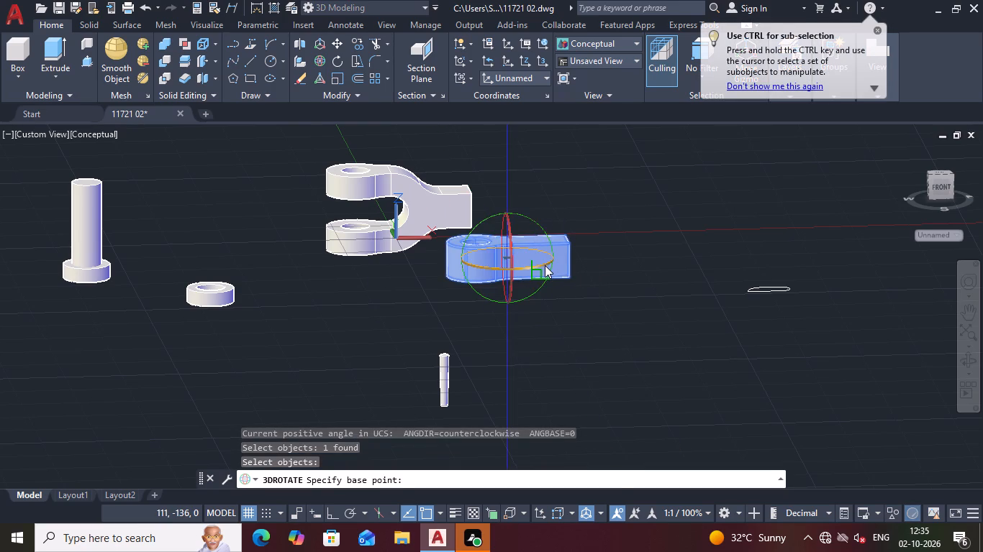
left_click(545, 265)
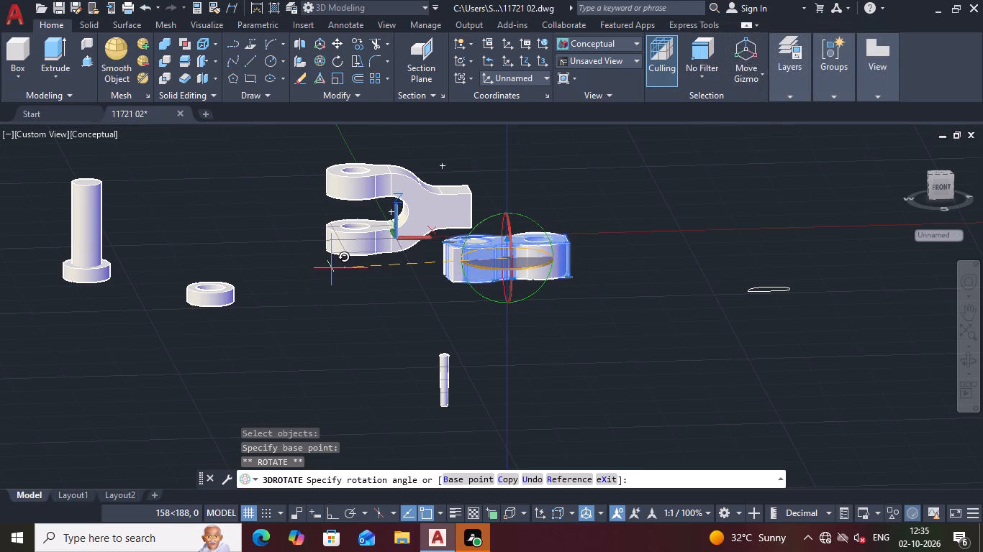
left_click(320, 263)
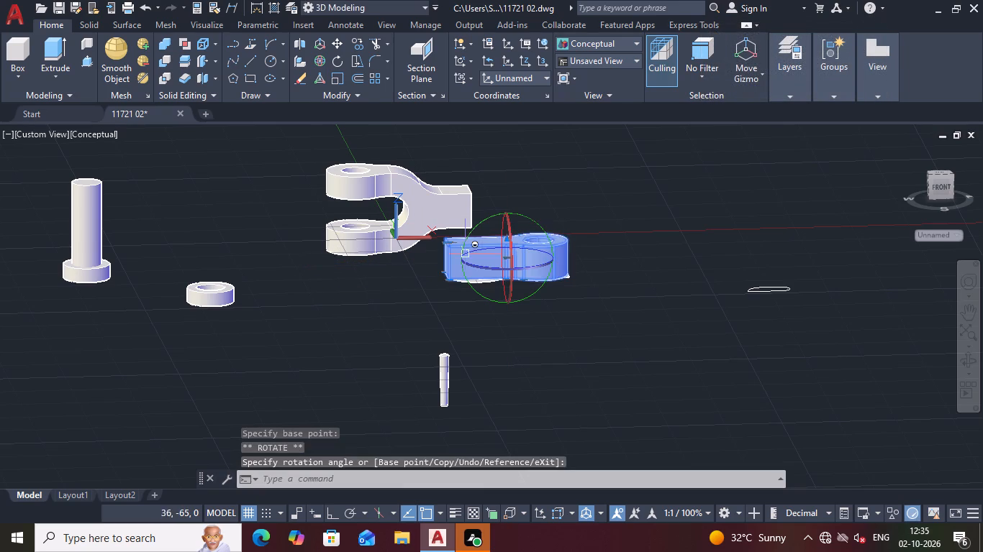
key("Escape")
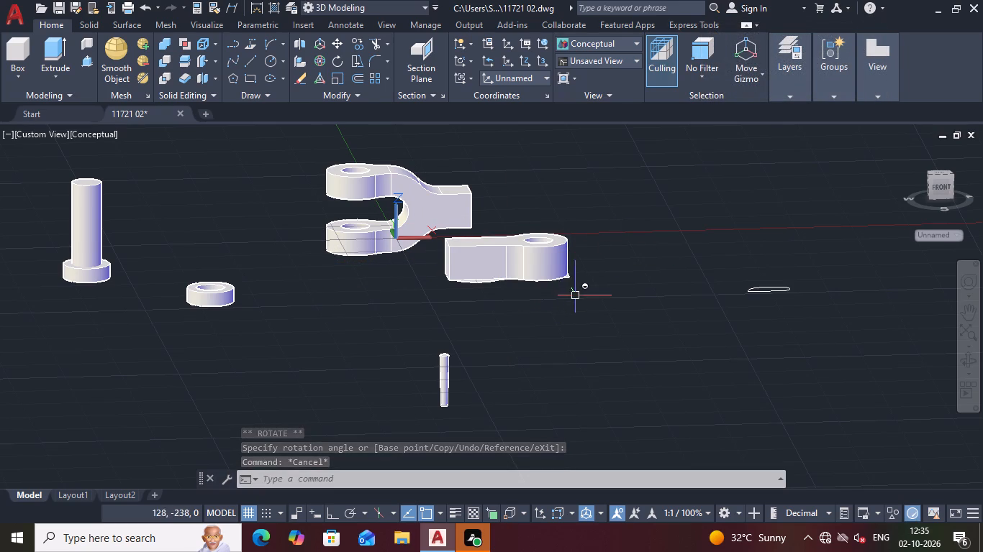
Move the single-eye part from its top hole centre to the hole centre on the underside of the fork's upper lug.
middle_click_drag(577, 297, 600, 331)
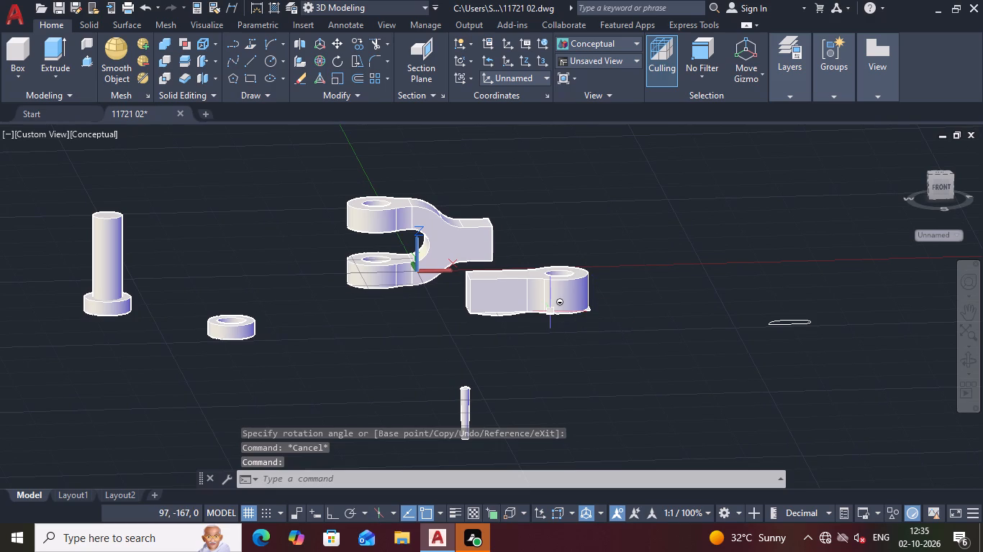
left_click(593, 341)
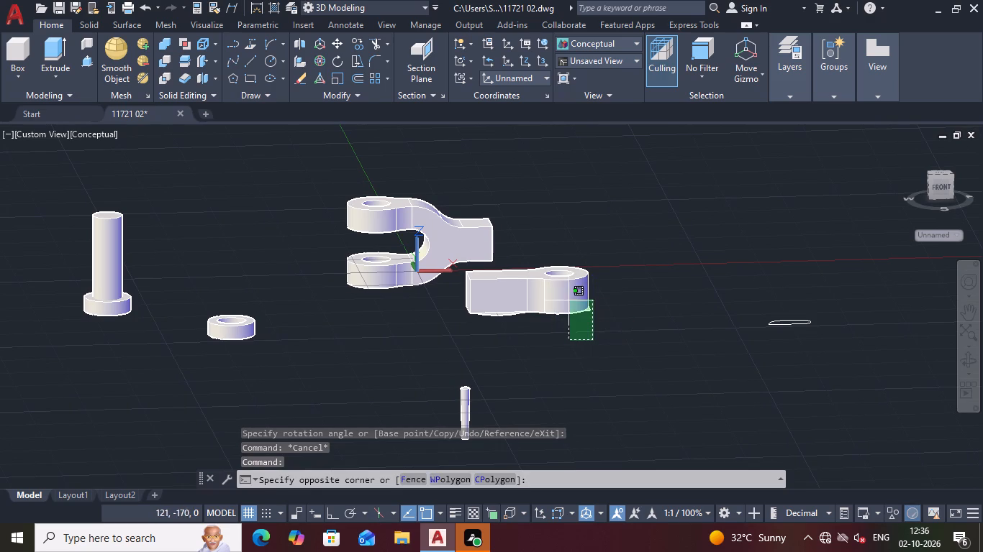
left_click(513, 272)
right_click(513, 272)
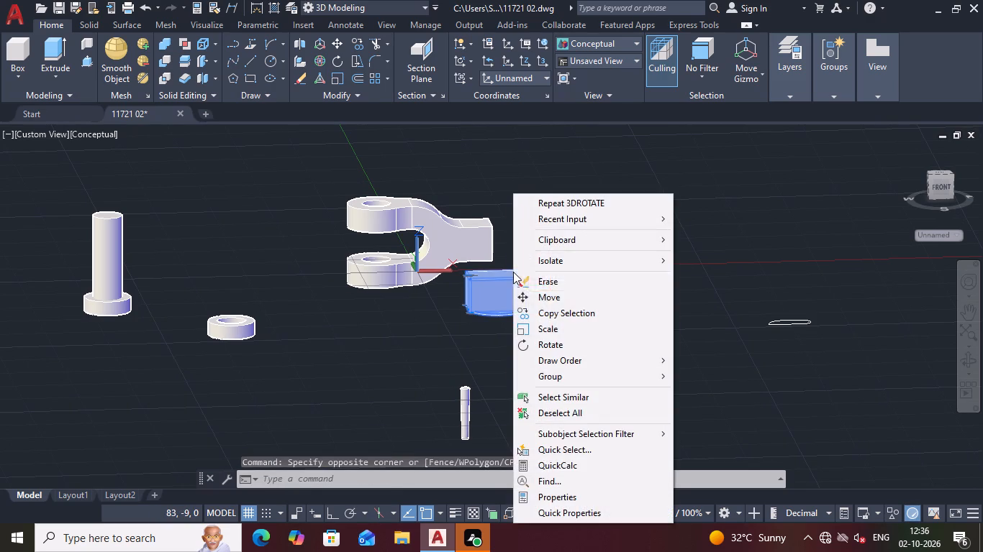
left_click(541, 298)
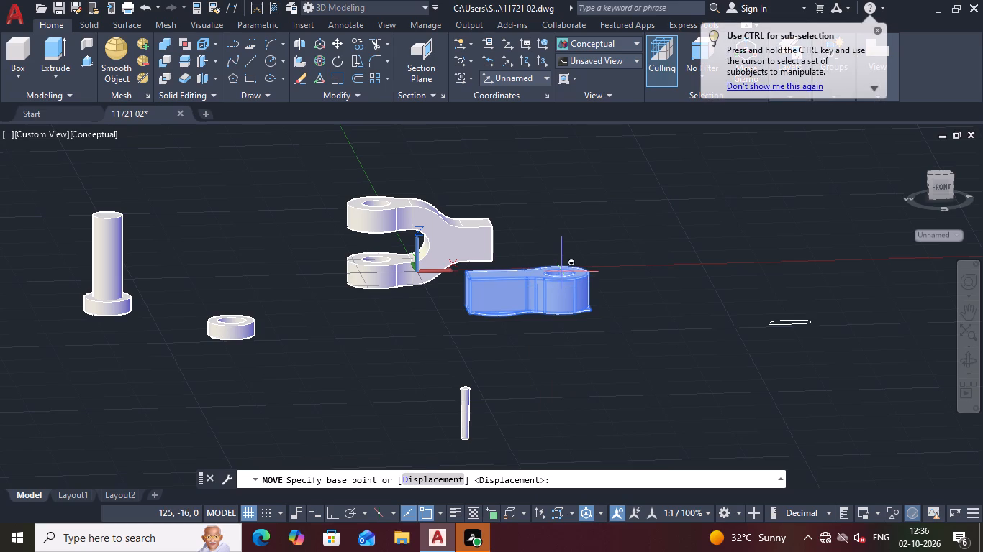
scroll(566, 272, "up", 1)
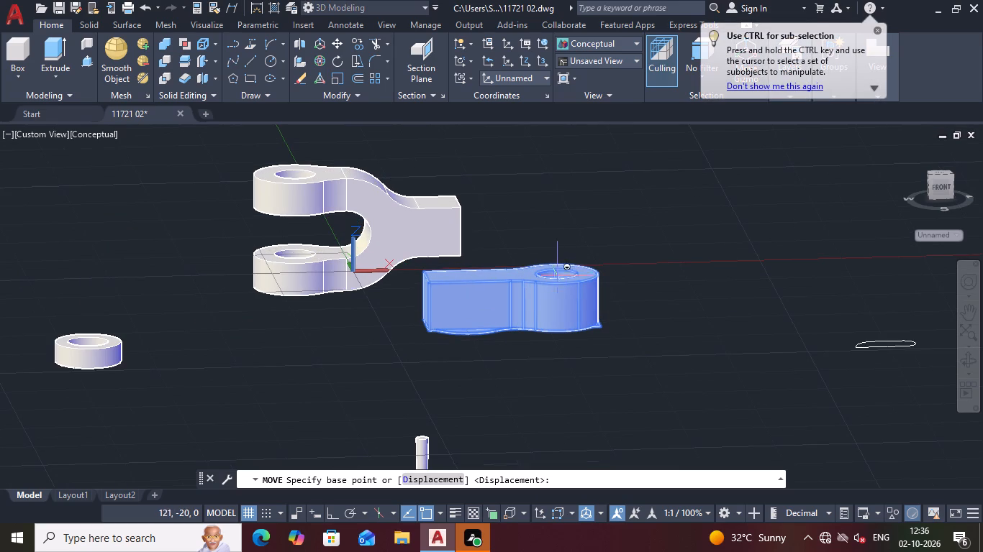
middle_click_drag(583, 239, 591, 259, "shift")
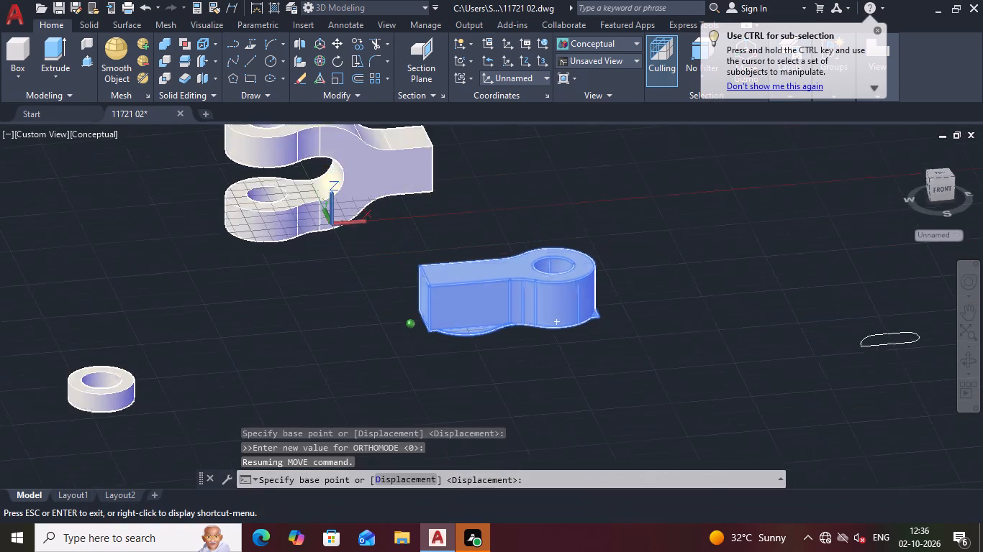
middle_click_drag(591, 259, 592, 280, "shift")
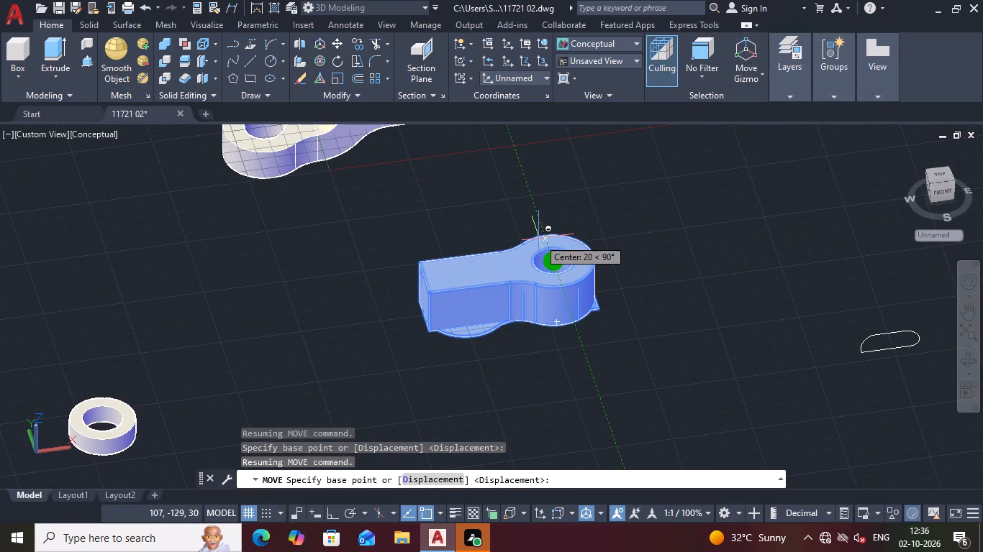
left_click(551, 259)
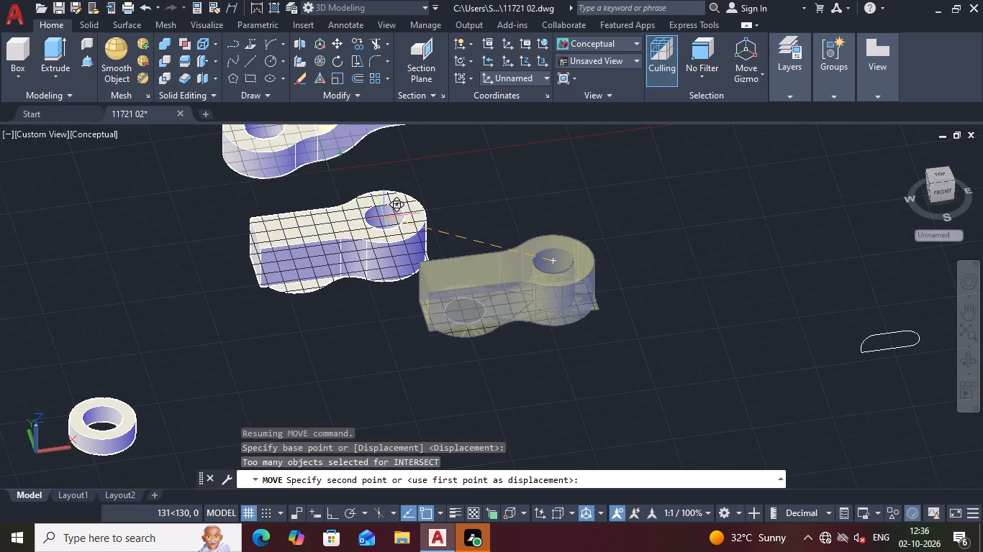
middle_click_drag(385, 218, 448, 185, "shift")
middle_click_drag(271, 277, 349, 257)
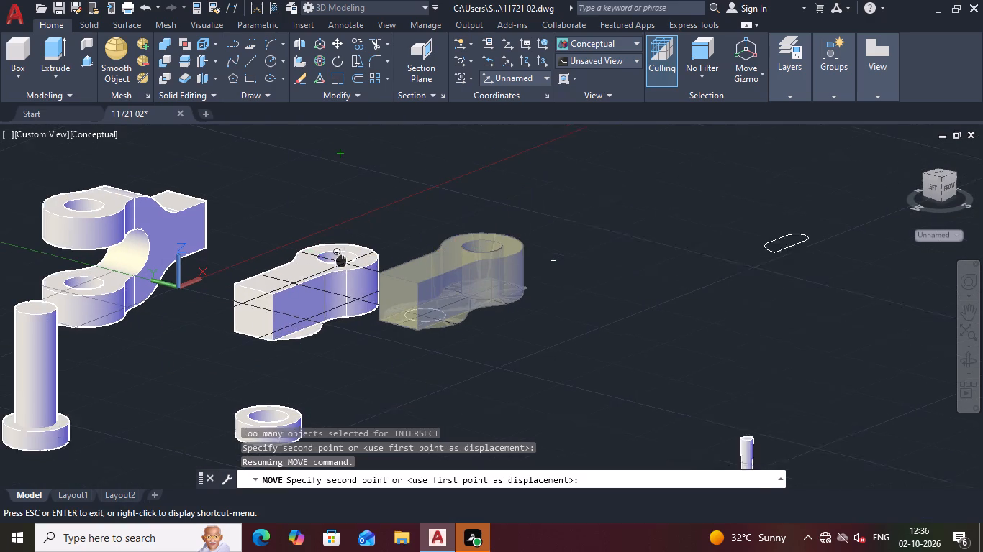
middle_click_drag(349, 257, 545, 241)
middle_click_drag(189, 249, 381, 261)
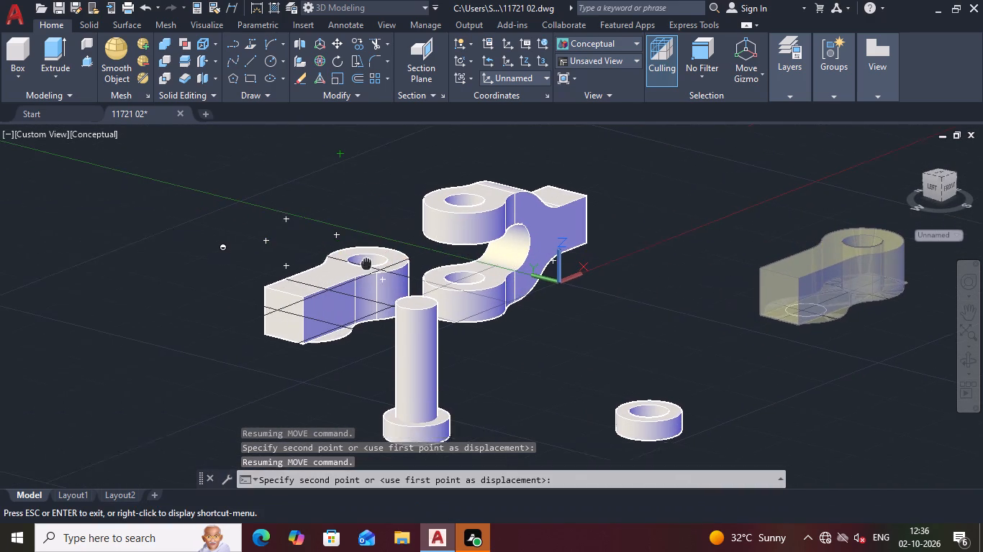
middle_click_drag(381, 261, 387, 261)
middle_click_drag(404, 251, 526, 234, "shift")
middle_click_drag(337, 362, 427, 379, "shift")
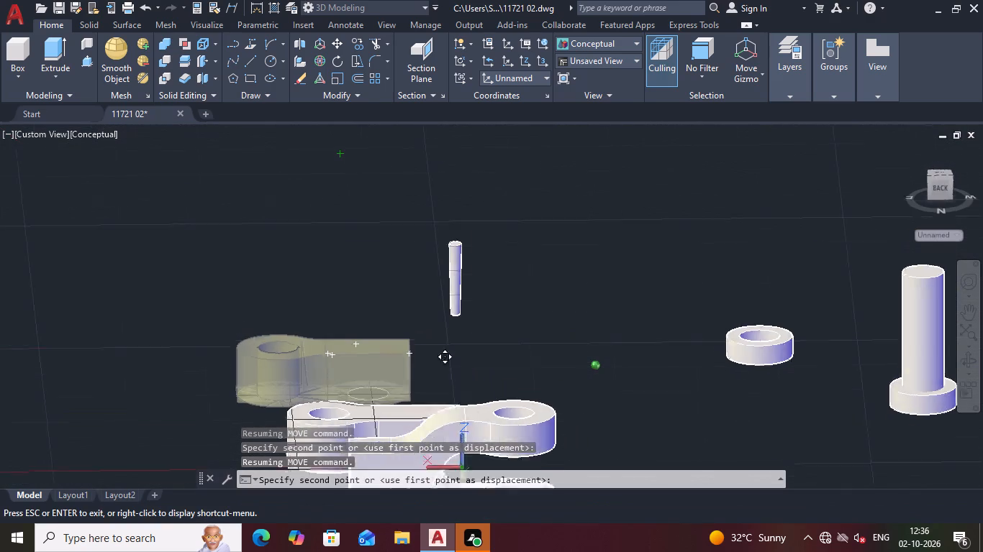
middle_click_drag(427, 379, 423, 382, "shift")
middle_click_drag(422, 377, 382, 232)
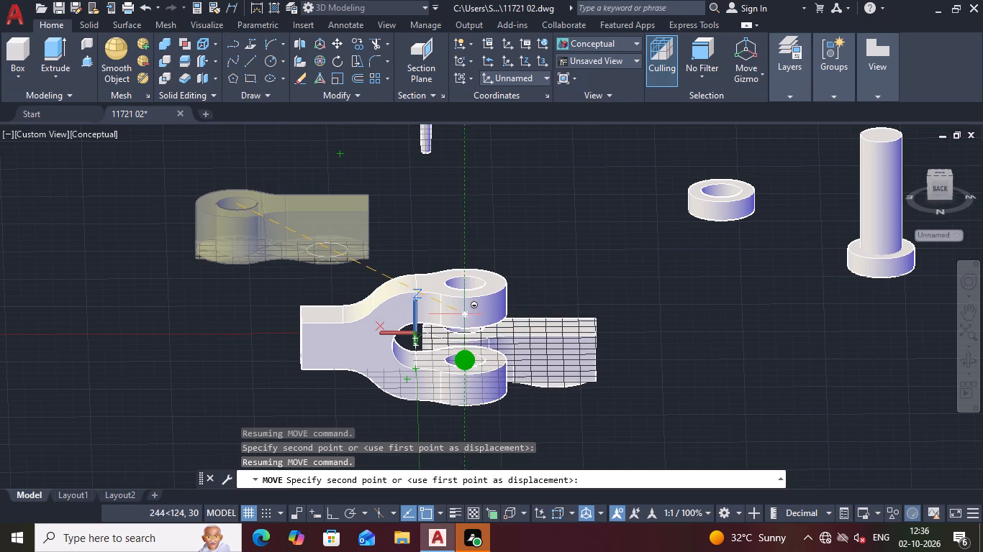
left_click(466, 322)
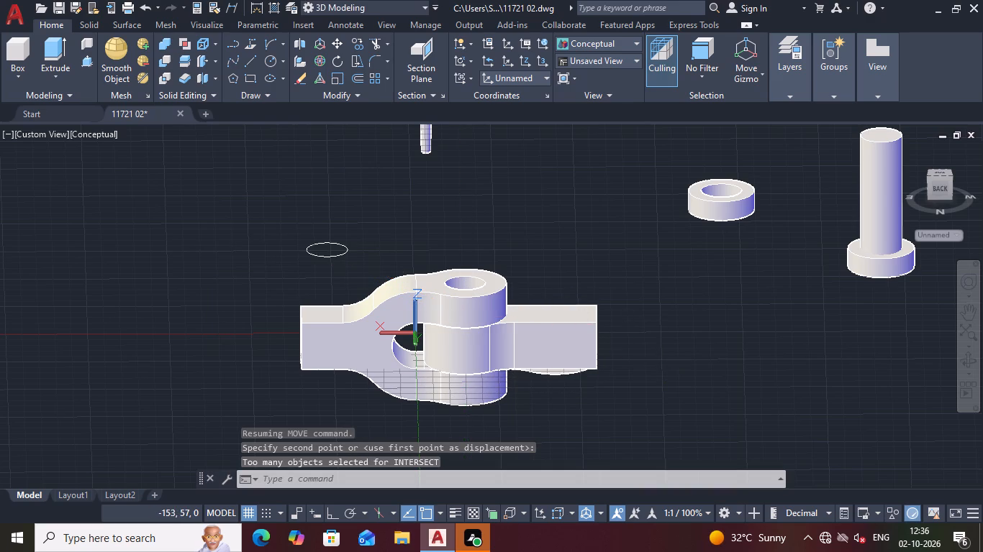
key("Escape")
Examine the fit of the single-eye part in the fork from below and from several sides.
middle_click_drag(666, 377, 628, 357)
middle_click_drag(620, 356, 478, 318, "shift")
middle_click_drag(424, 342, 535, 297, "shift")
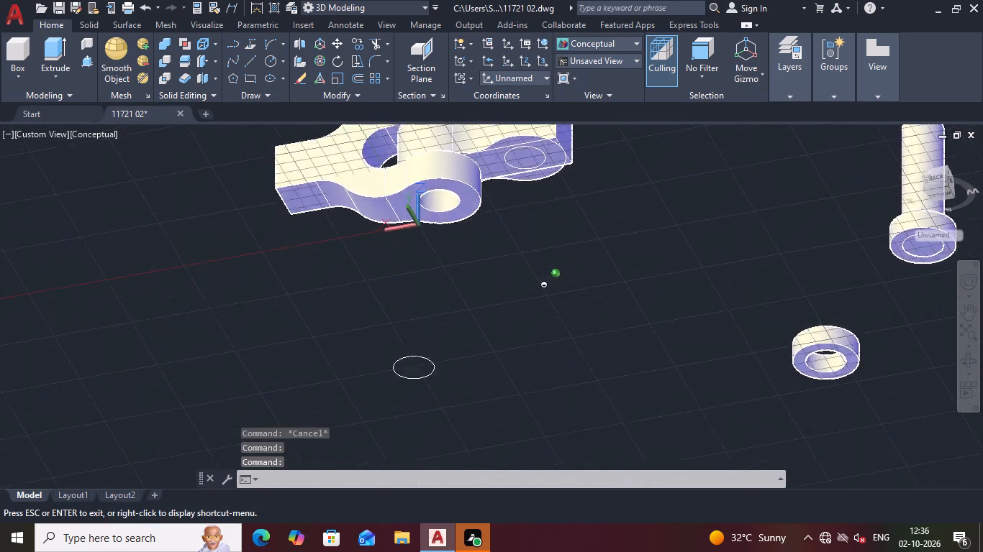
middle_click_drag(535, 297, 345, 358, "shift")
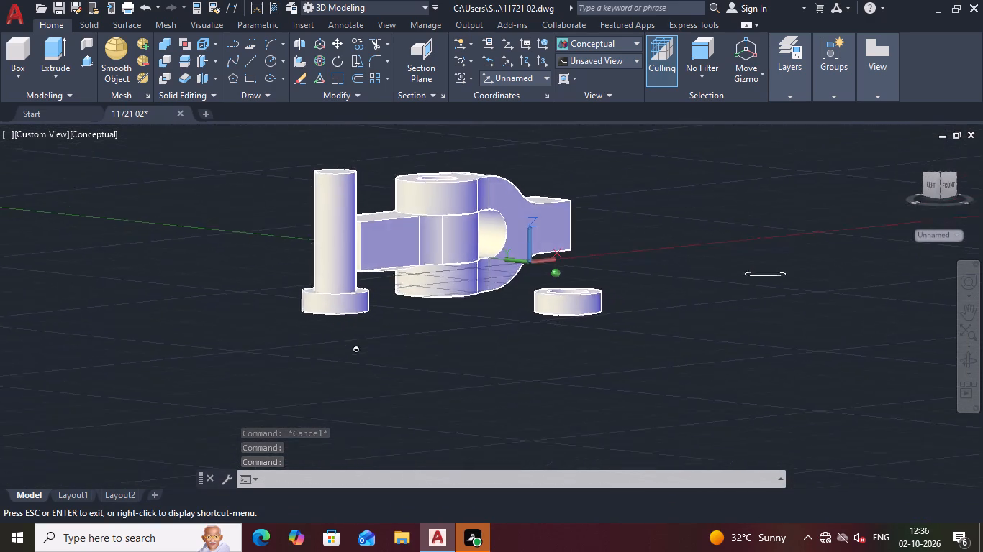
middle_click_drag(345, 358, 312, 293, "shift")
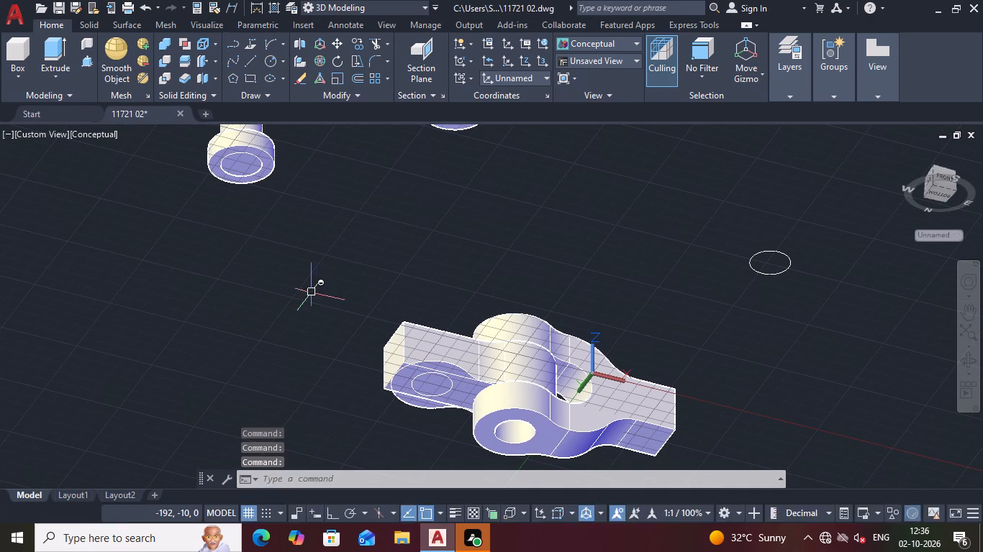
middle_click_drag(315, 293, 391, 339, "shift")
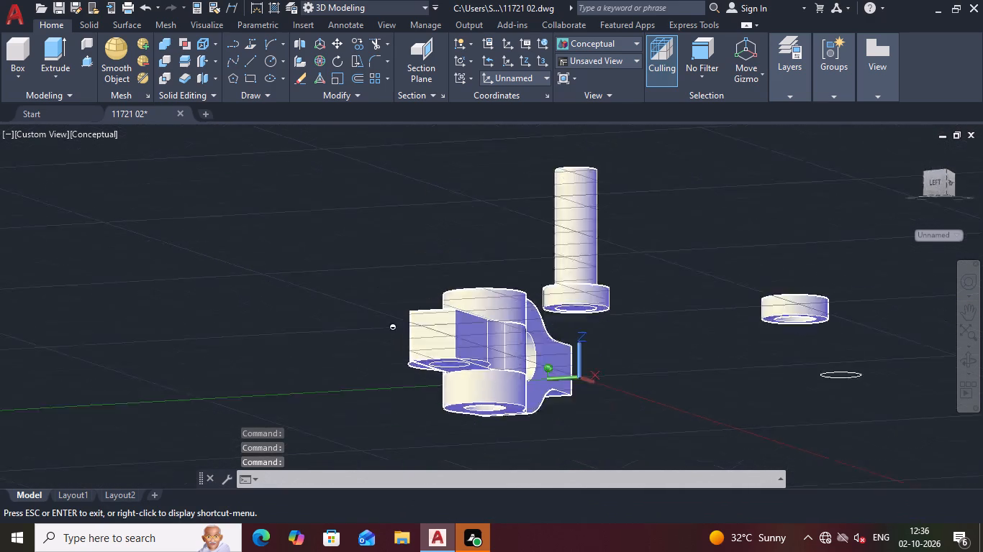
middle_click_drag(391, 339, 533, 336, "shift")
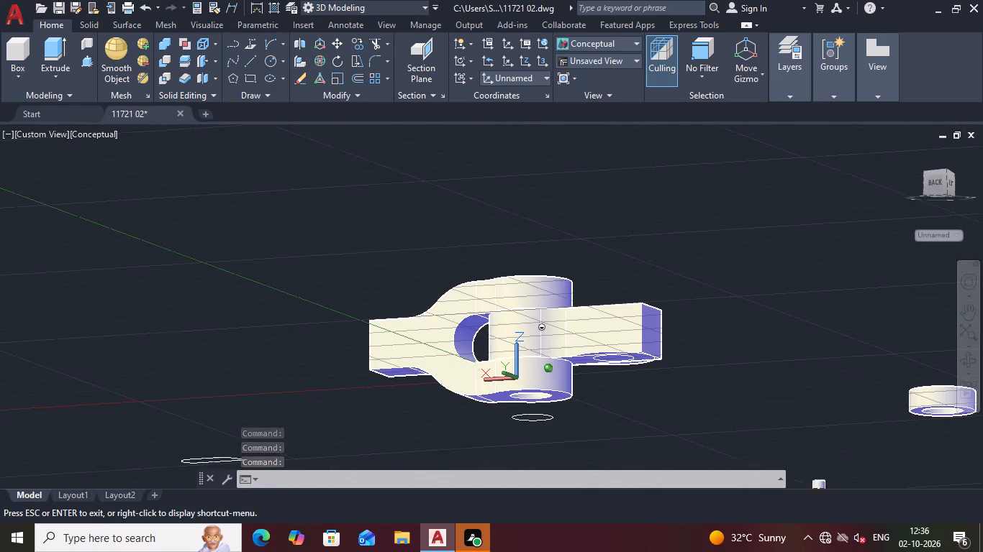
middle_click_drag(533, 336, 533, 335, "shift")
scroll(666, 377, "up", 2)
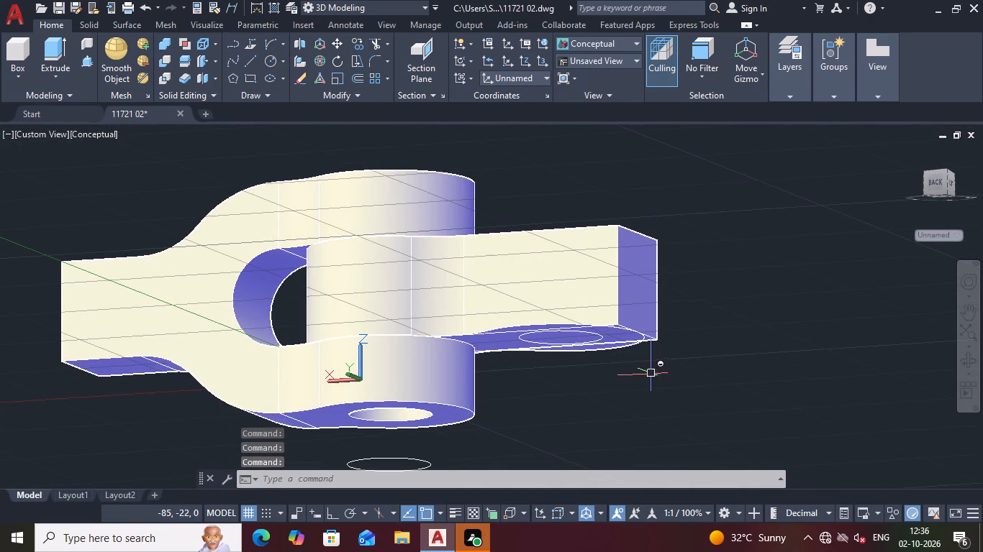
Switch the visual style to 2D Wireframe.
left_click(85, 130)
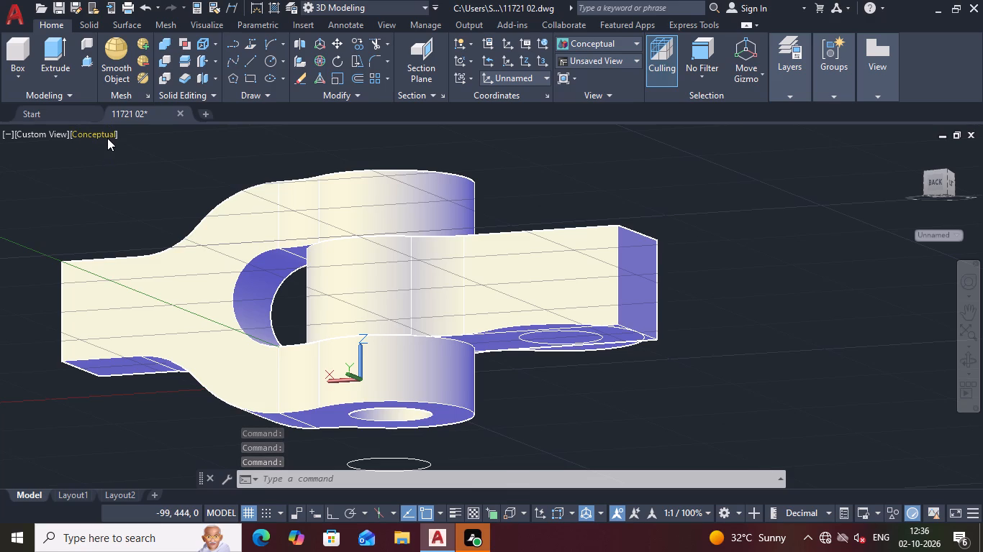
left_click(107, 138)
left_click(159, 168)
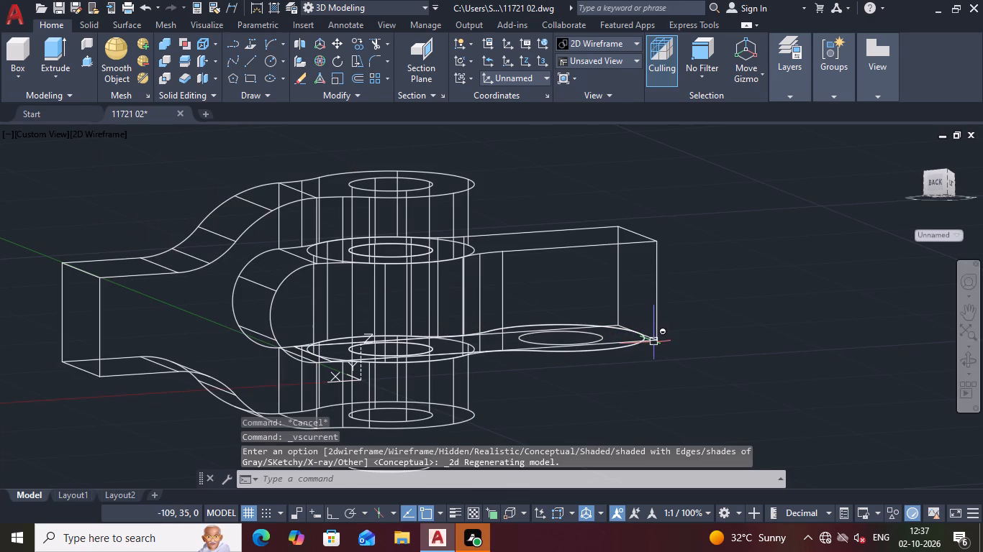
Erase the two overlapping leftover profile outlines, including the hole circle, lying under the single-eye part's shank.
scroll(633, 364, "up", 1)
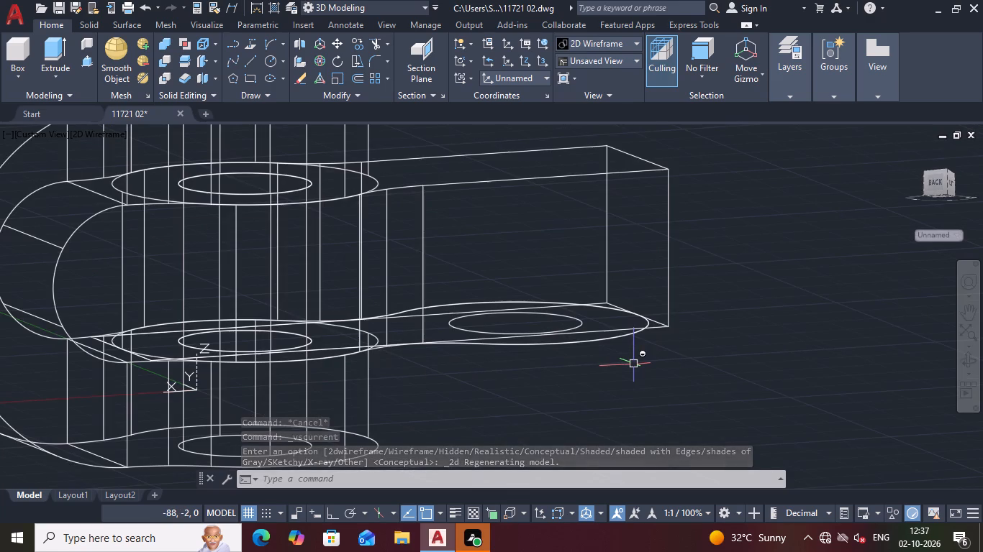
scroll(630, 364, "up", 1)
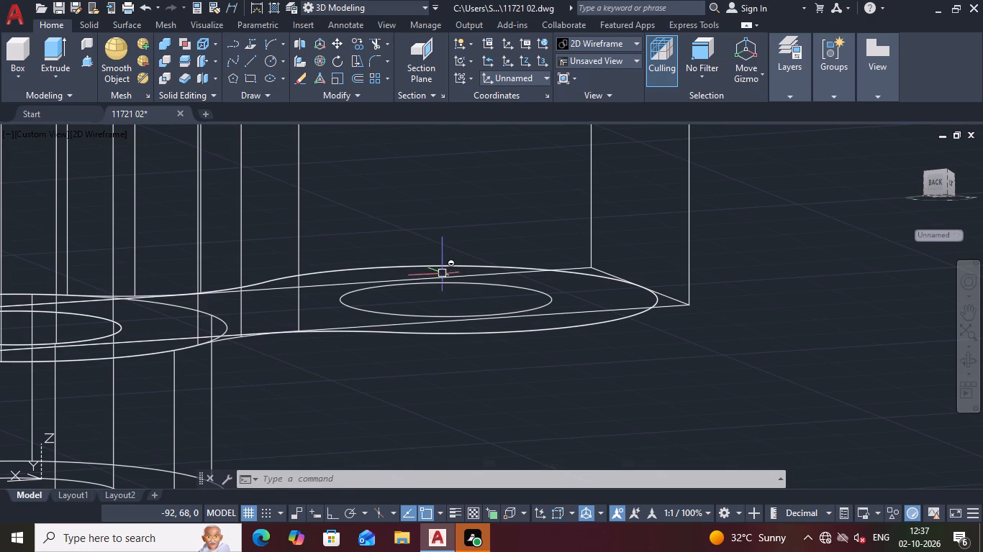
left_click(432, 267)
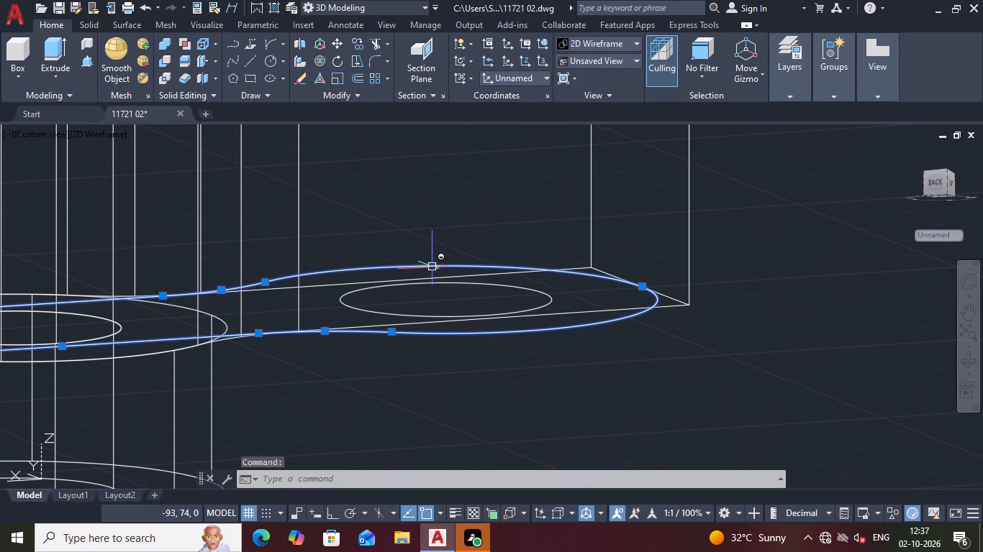
left_click(484, 285, "shift")
left_click(504, 285, "shift")
left_click(509, 286, "shift")
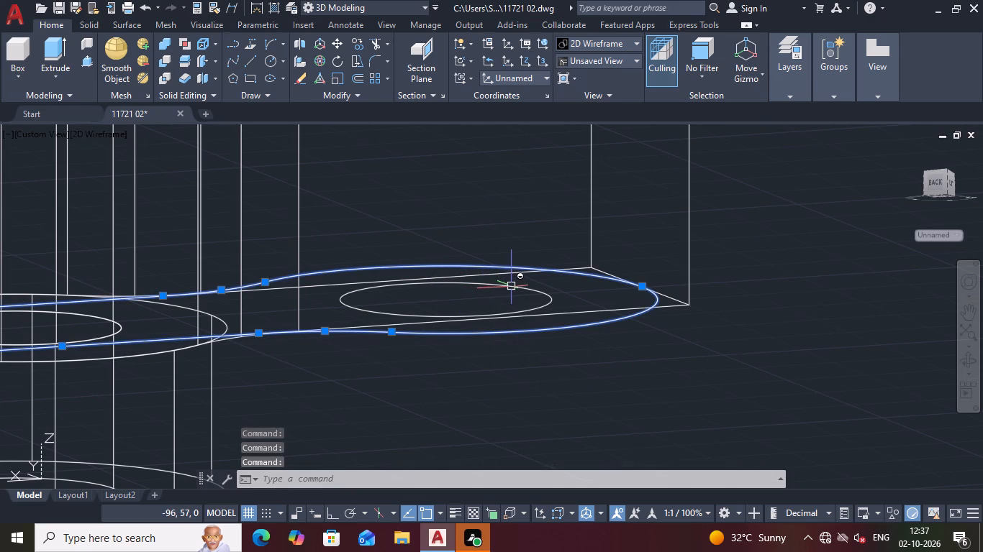
scroll(512, 286, "down", 1)
key("Delete")
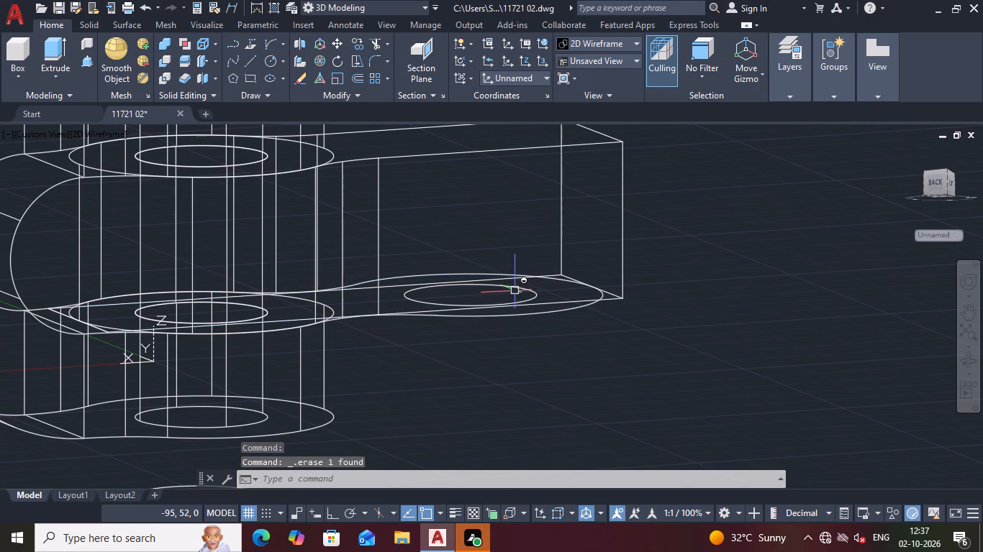
left_click(466, 275)
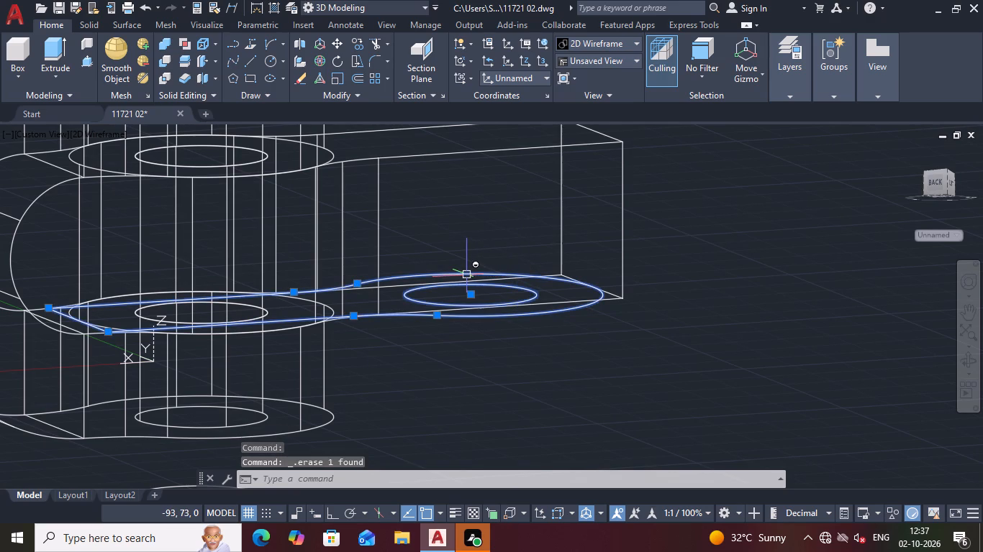
key("Delete")
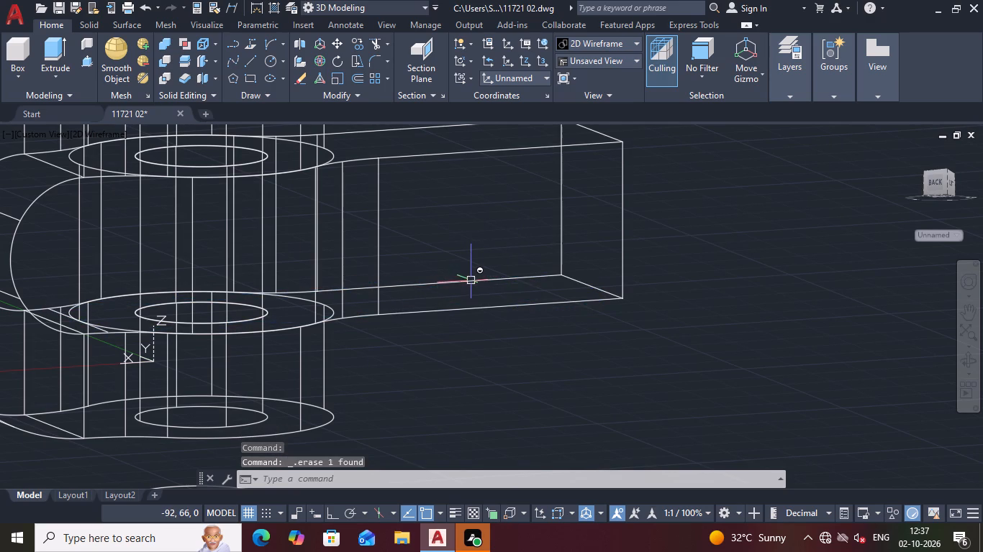
Switch the visual style to Conceptual.
scroll(471, 281, "down", 1)
left_click(112, 142)
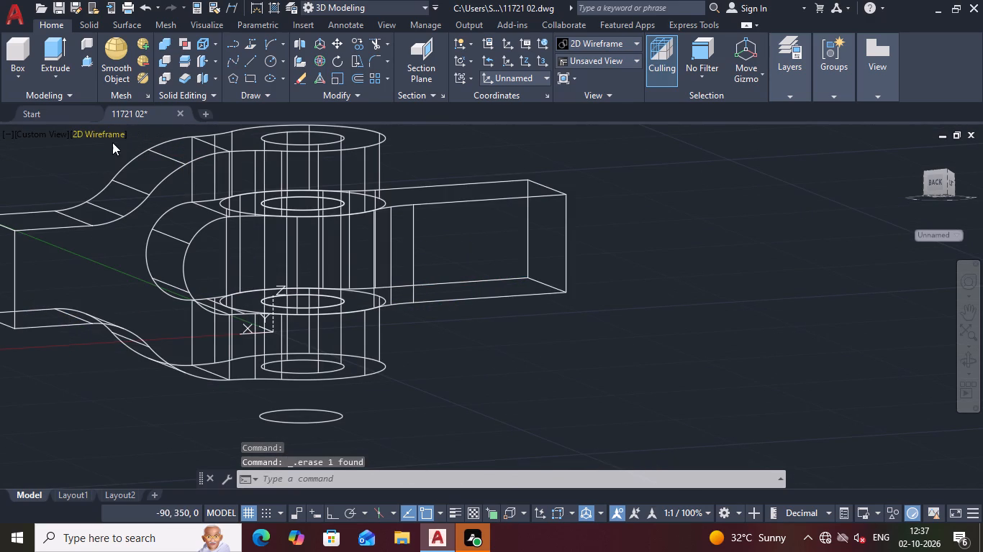
left_click(161, 179)
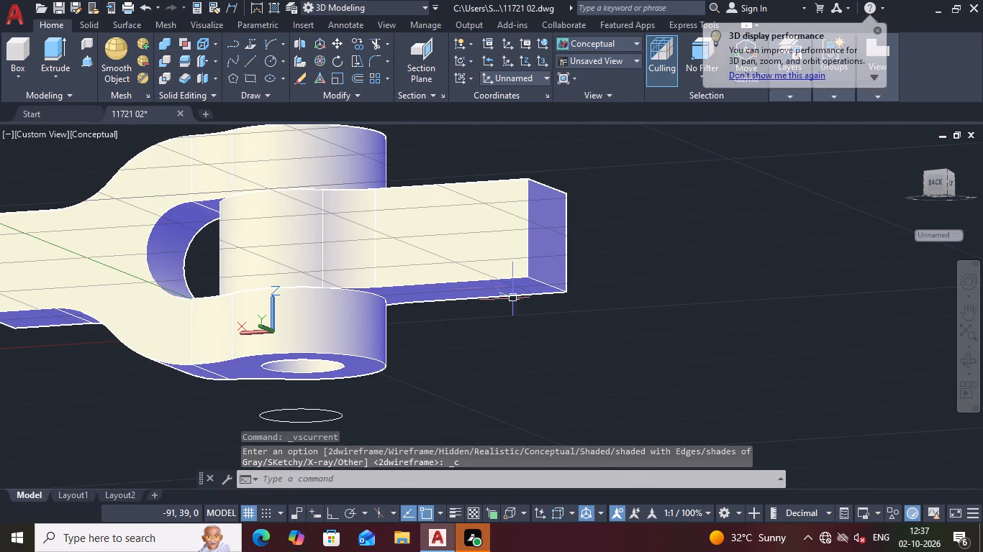
Examine the joined fork and single-eye part from several sides, along with the loose pin and collar.
middle_click_drag(597, 321, 587, 325, "shift")
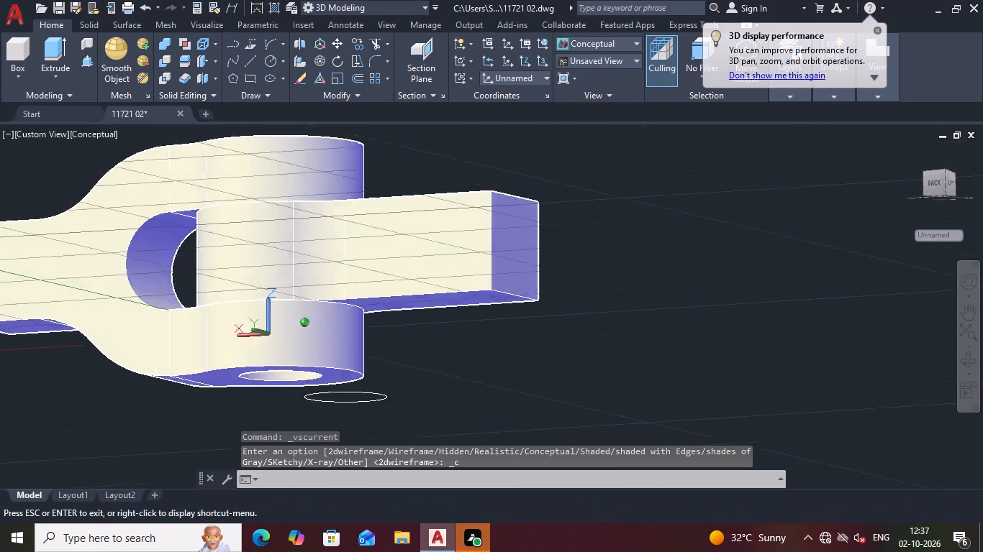
middle_click_drag(587, 325, 415, 332, "shift")
middle_click_drag(427, 266, 468, 277)
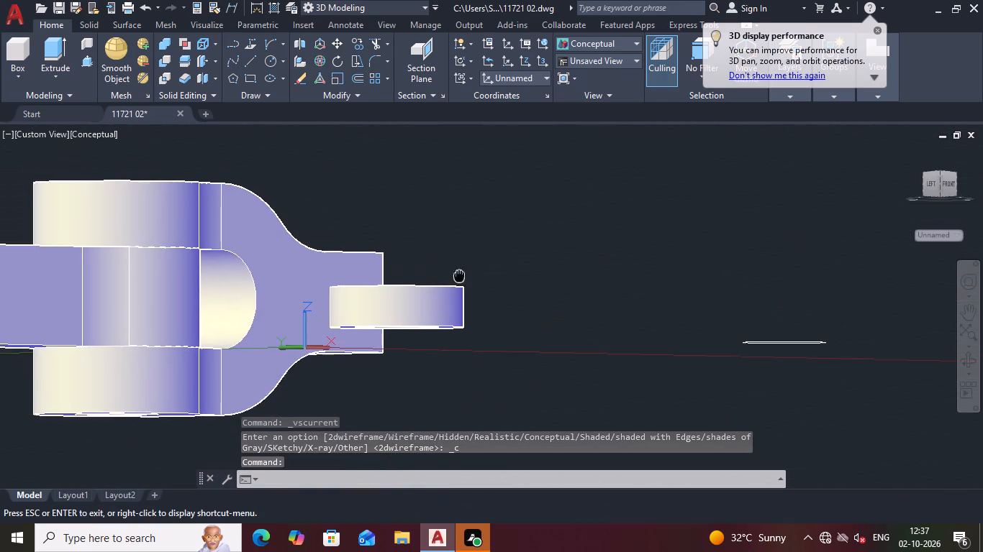
middle_click_drag(468, 277, 510, 290)
scroll(419, 252, "down", 1, "shift")
middle_click_drag(417, 259, 422, 321, "shift")
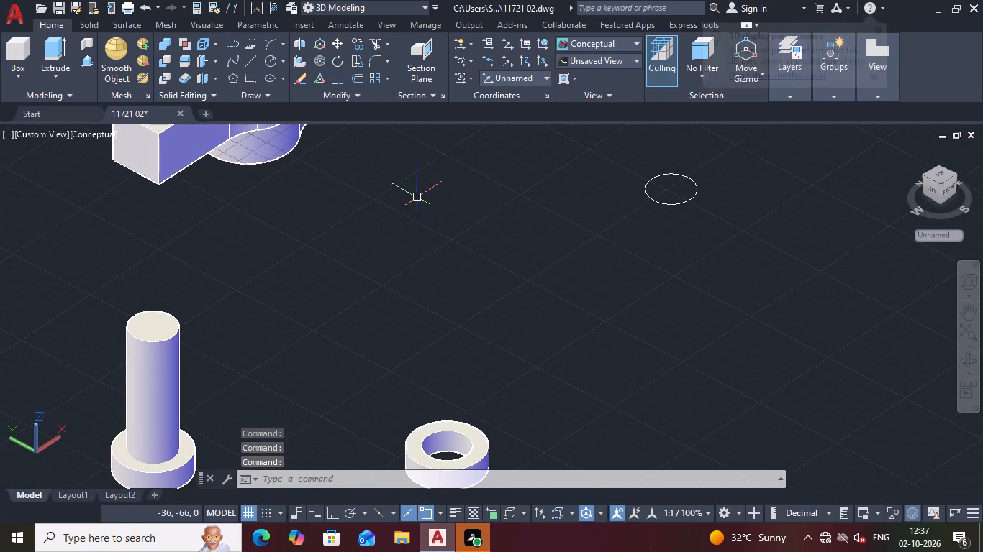
middle_click_drag(423, 203, 429, 321)
middle_click_drag(472, 225, 460, 313)
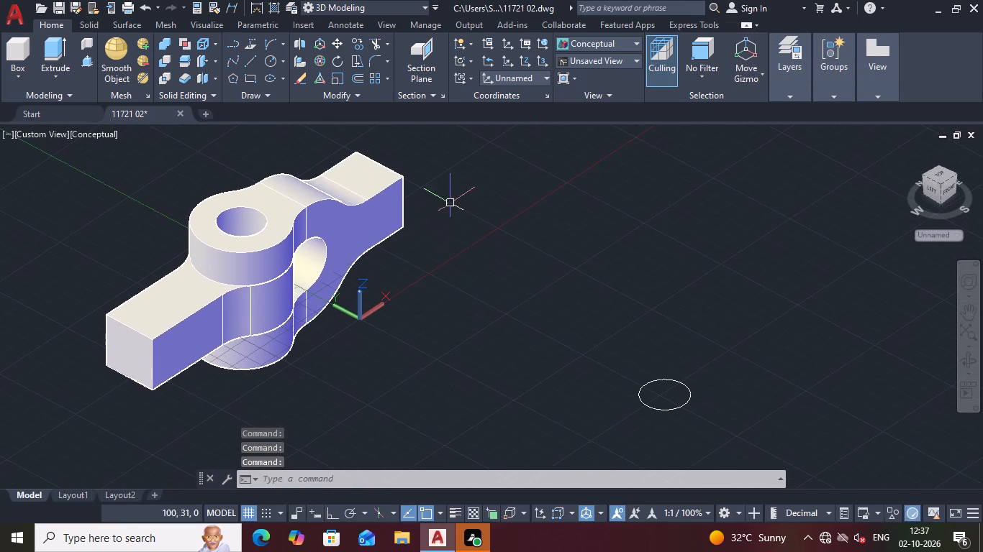
middle_click_drag(456, 206, 407, 218, "shift")
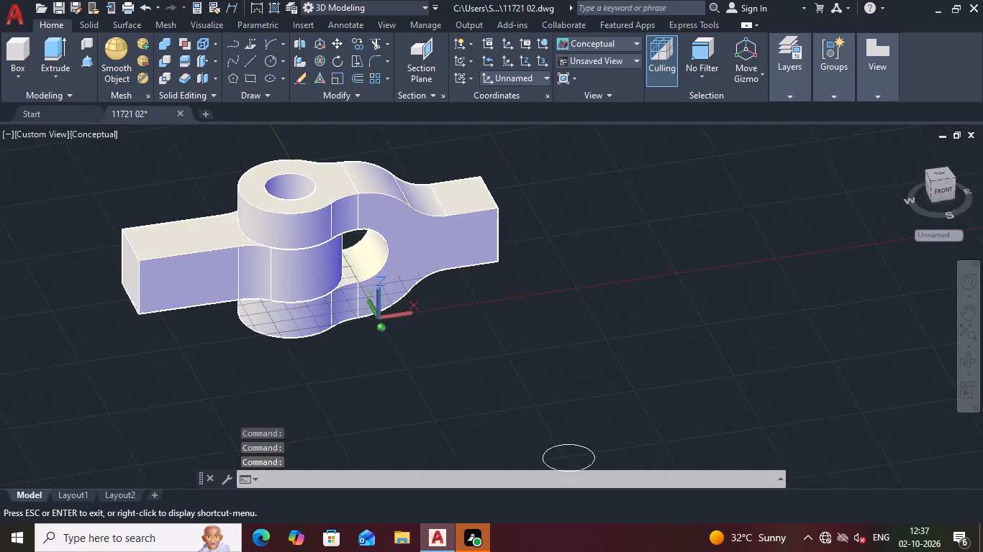
middle_click_drag(407, 218, 440, 197, "shift")
scroll(496, 323, "down", 1)
middle_click_drag(494, 326, 490, 273)
middle_click_drag(355, 350, 507, 302)
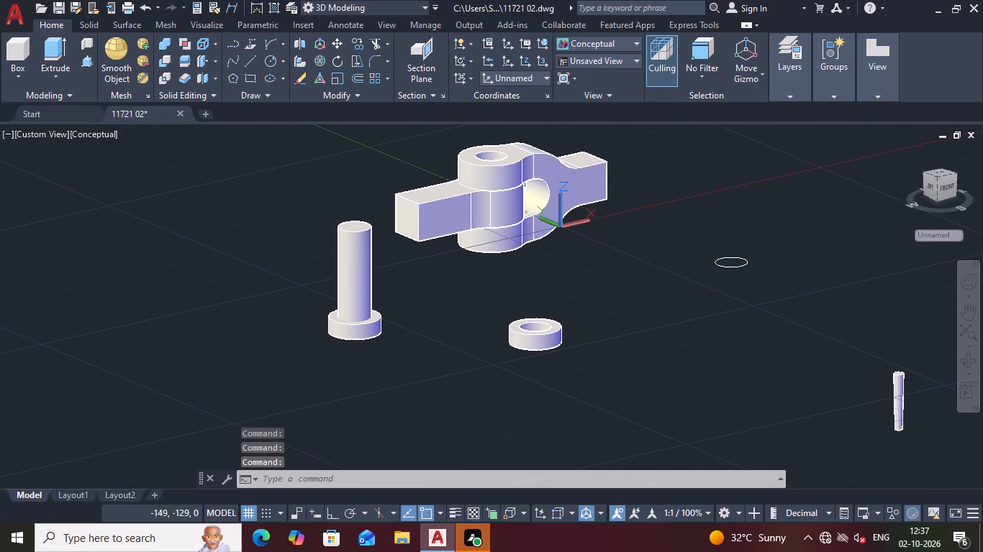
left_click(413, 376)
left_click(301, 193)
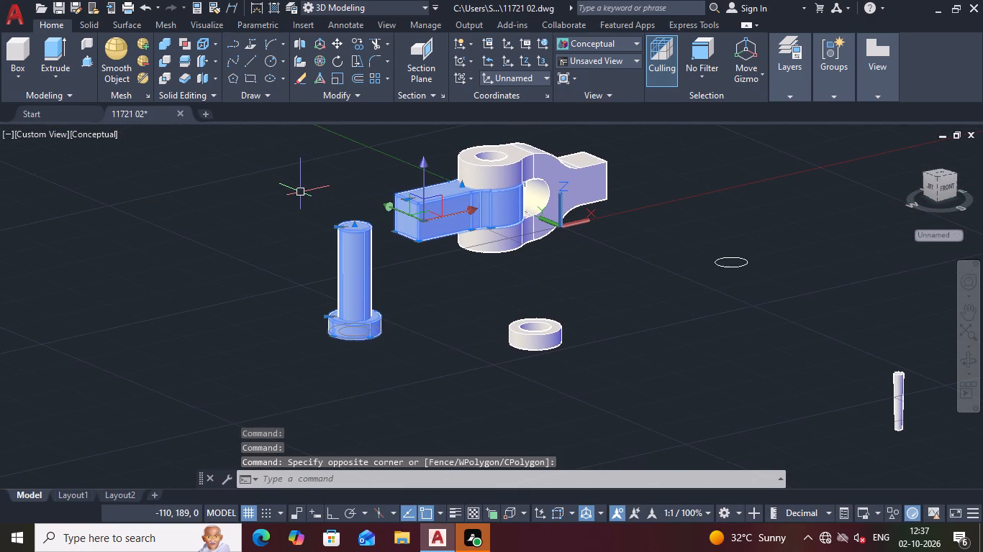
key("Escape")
Try to move the headed pin by the centre of its head's underside to the hole under the fork's lower lug.
left_click_drag(408, 367, 399, 355)
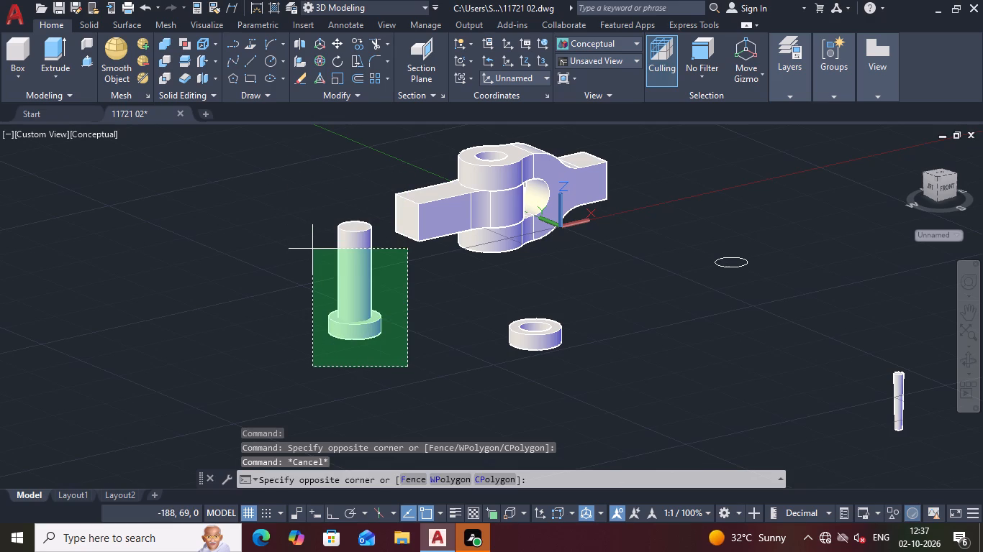
left_click(313, 249)
right_click(320, 247)
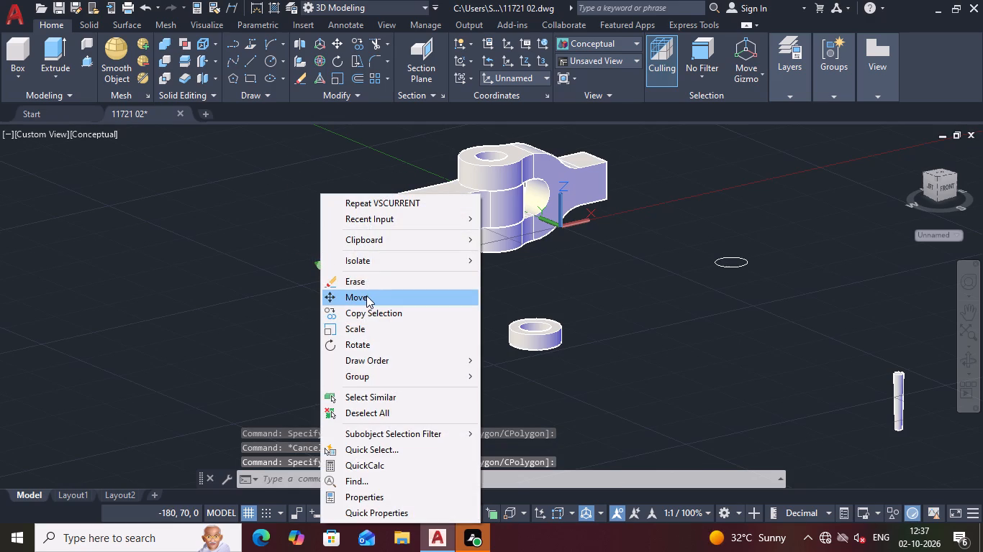
left_click(366, 295)
middle_click_drag(394, 300, 438, 303)
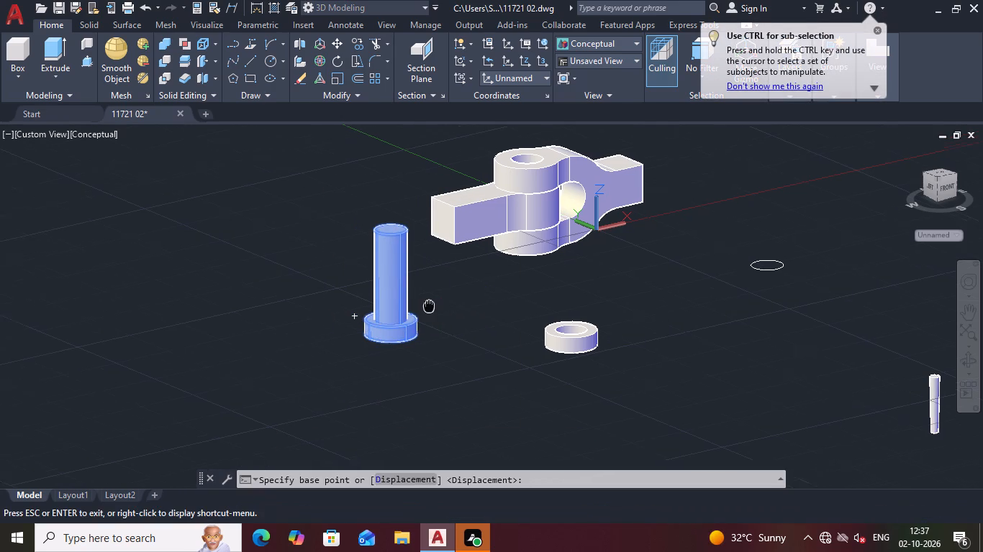
middle_click_drag(438, 303, 492, 298)
middle_click_drag(482, 303, 520, 234, "shift")
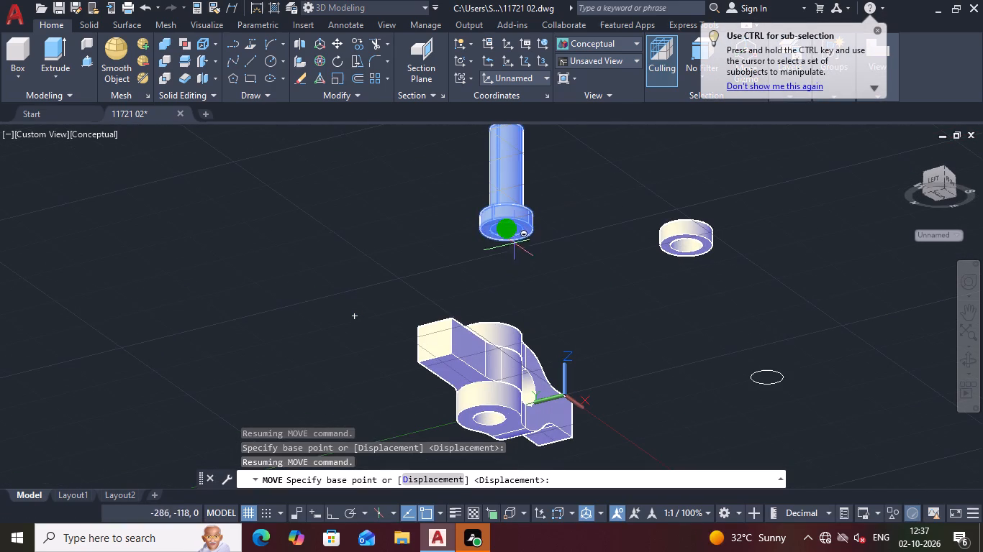
left_click(501, 233)
middle_click_drag(486, 282, 491, 285)
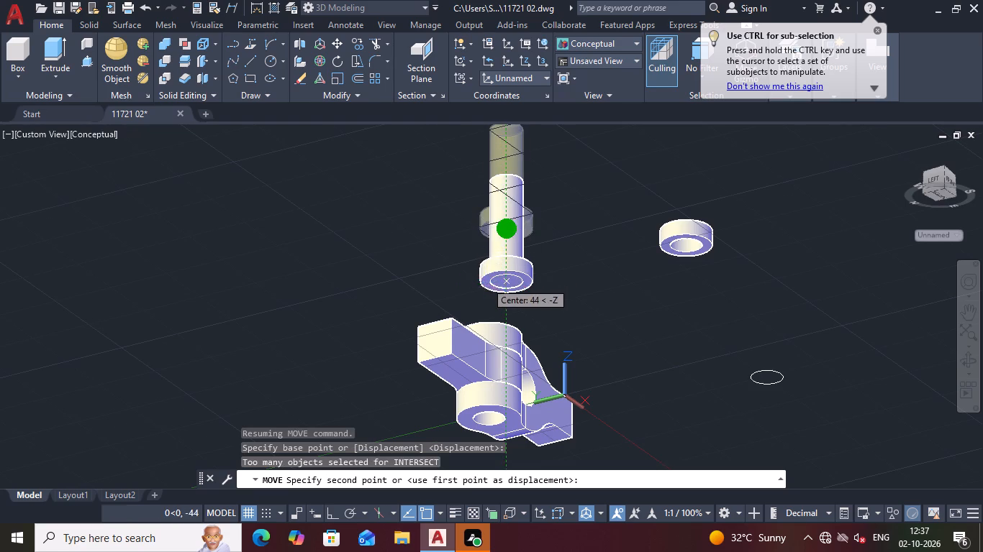
middle_click_drag(491, 285, 445, 218)
middle_click_drag(432, 221, 481, 257, "shift")
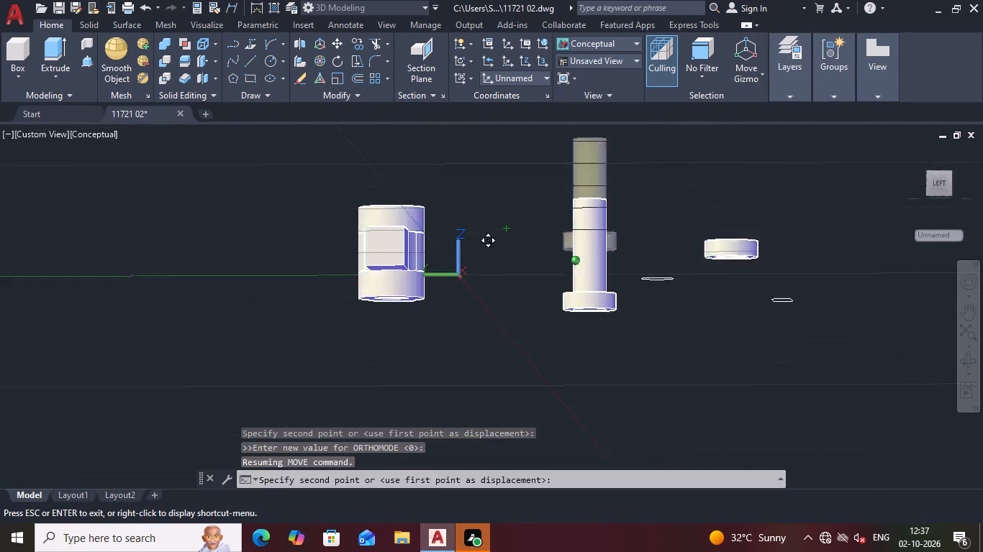
middle_click_drag(481, 257, 509, 282, "shift")
middle_click_drag(457, 282, 562, 273)
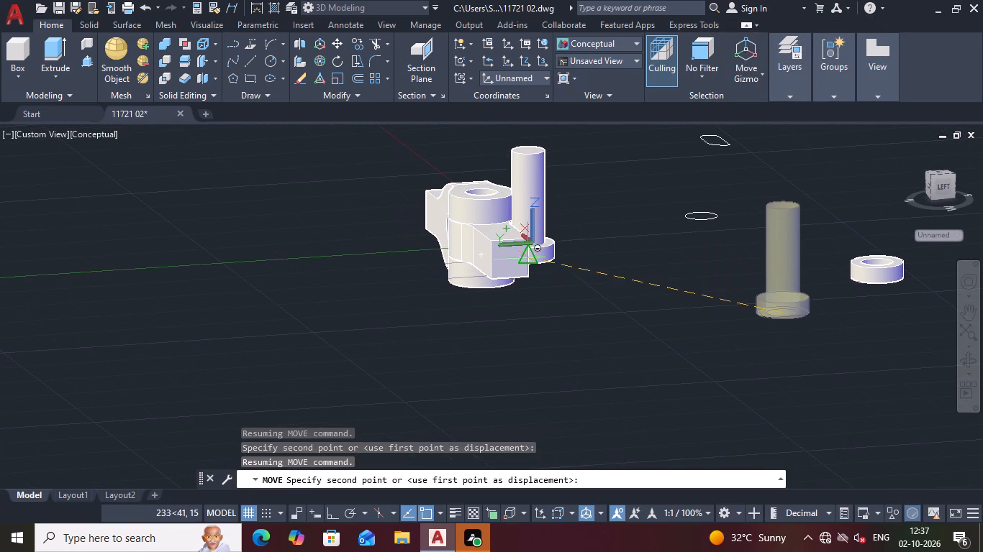
middle_click_drag(346, 300, 483, 326)
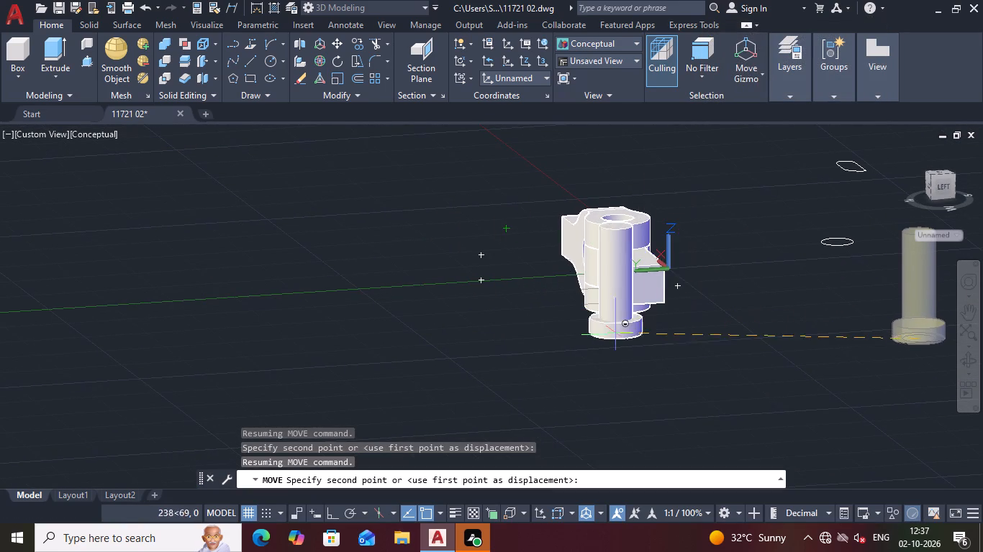
middle_click_drag(618, 339, 669, 288, "shift")
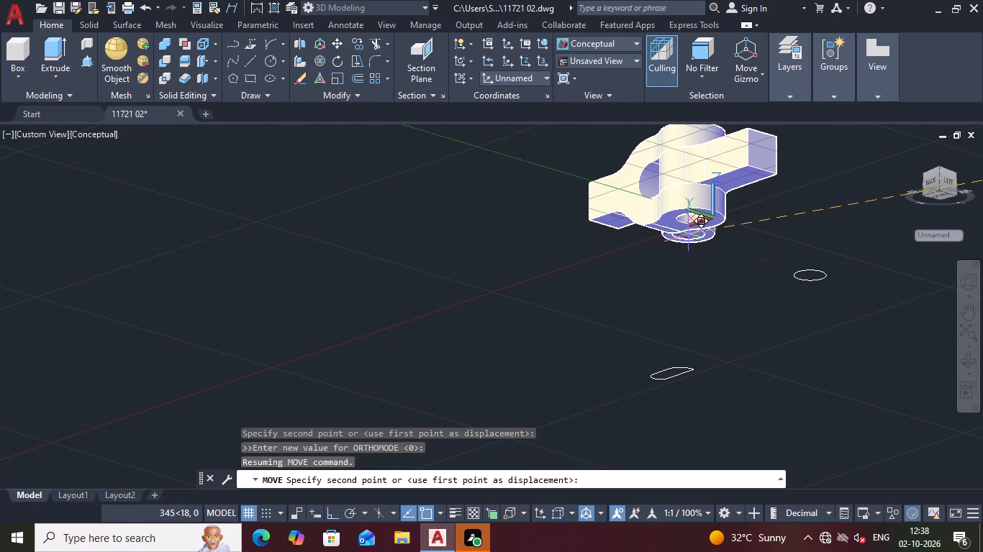
middle_click_drag(689, 239, 692, 277)
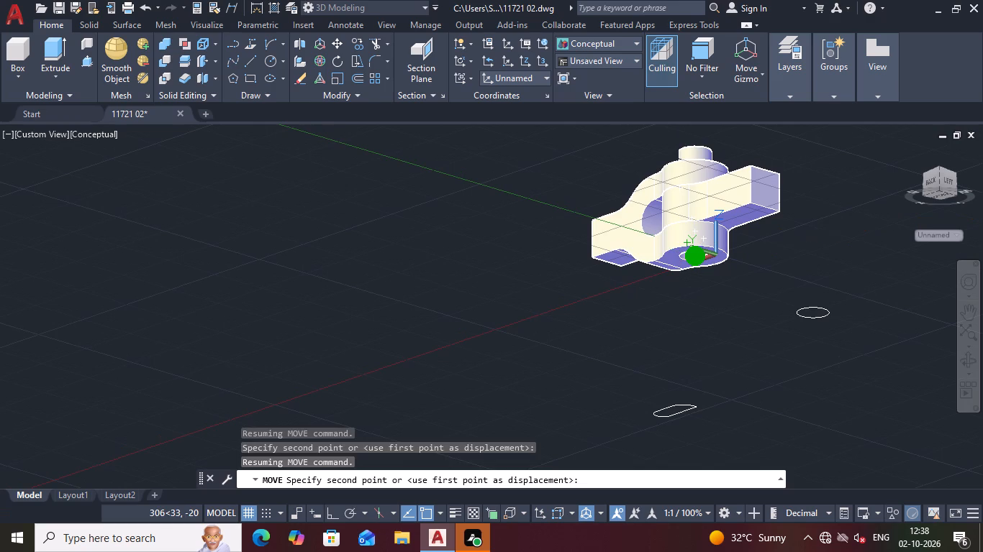
middle_click_drag(692, 266, 703, 303, "shift")
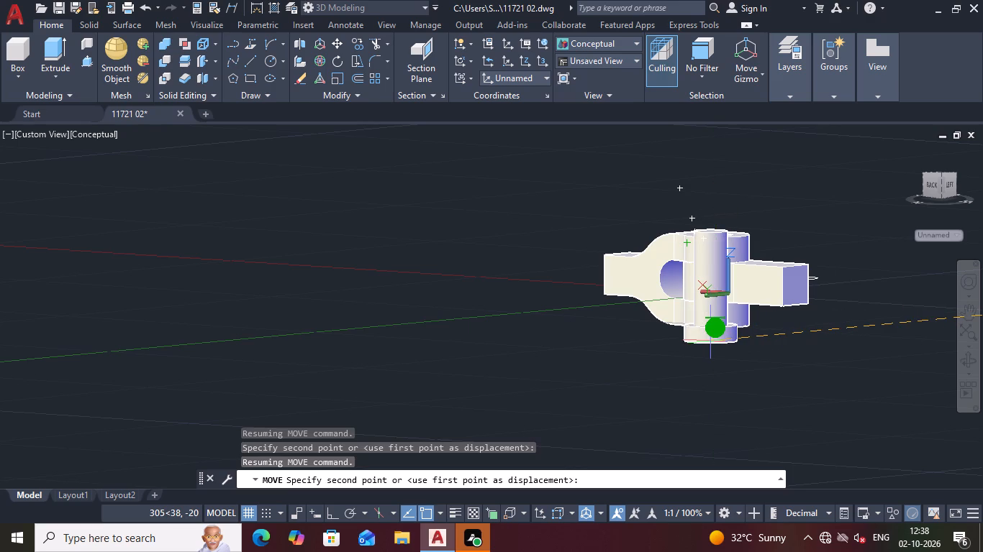
middle_click_drag(711, 341, 698, 313, "shift")
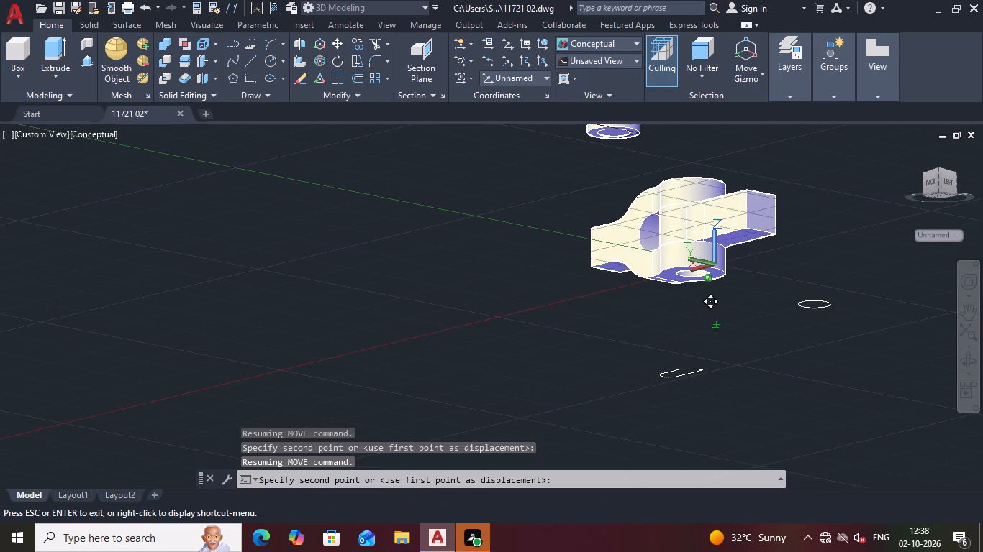
middle_click_drag(698, 313, 699, 313, "shift")
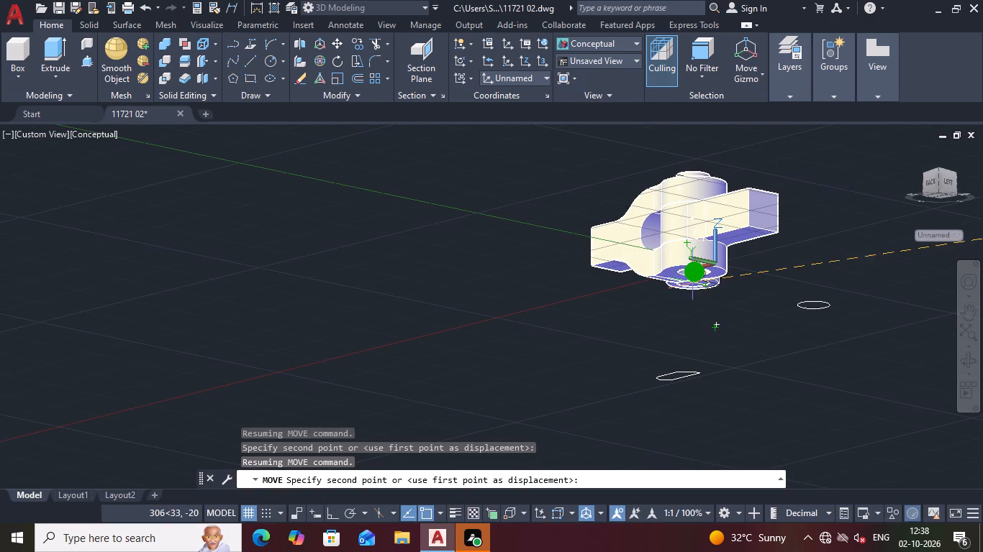
scroll(707, 280, "up", 1)
scroll(707, 280, "down", 1)
scroll(705, 261, "up", 3)
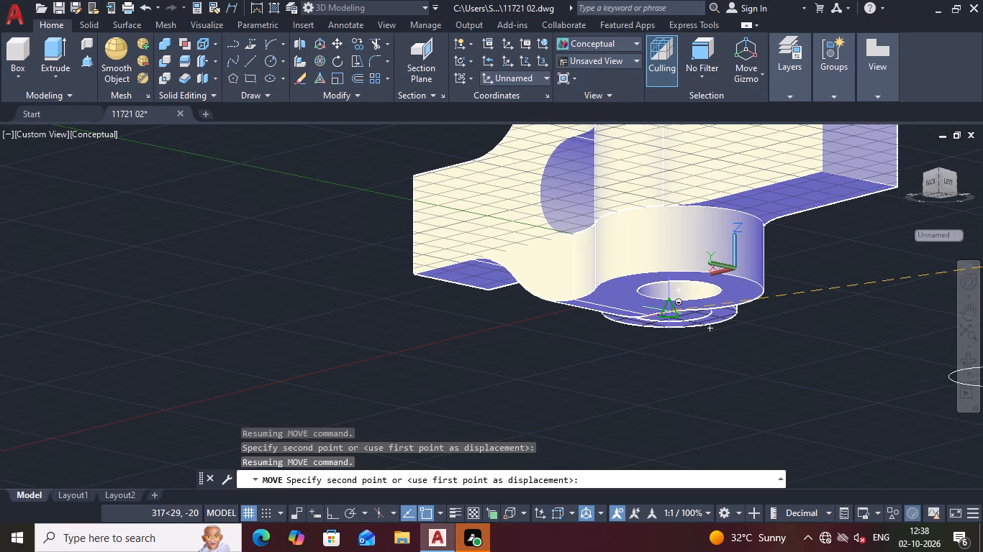
scroll(666, 313, "down", 1)
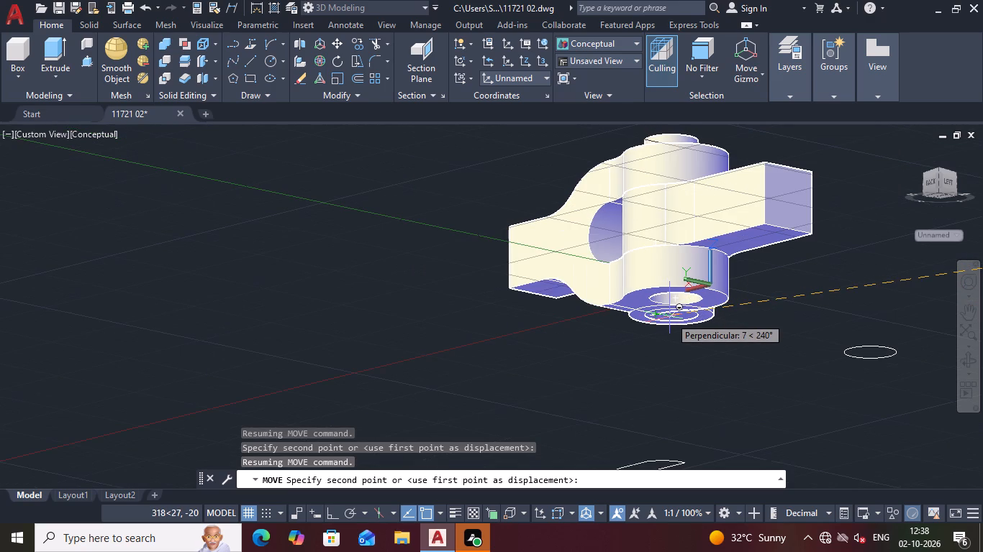
middle_click_drag(670, 317, 689, 362, "shift")
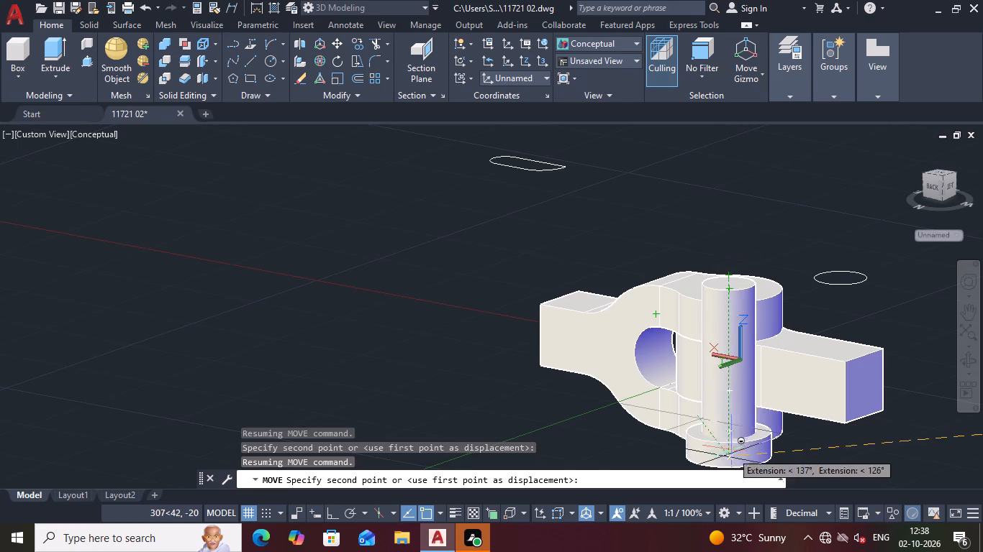
scroll(737, 448, "up", 3)
scroll(718, 413, "down", 1)
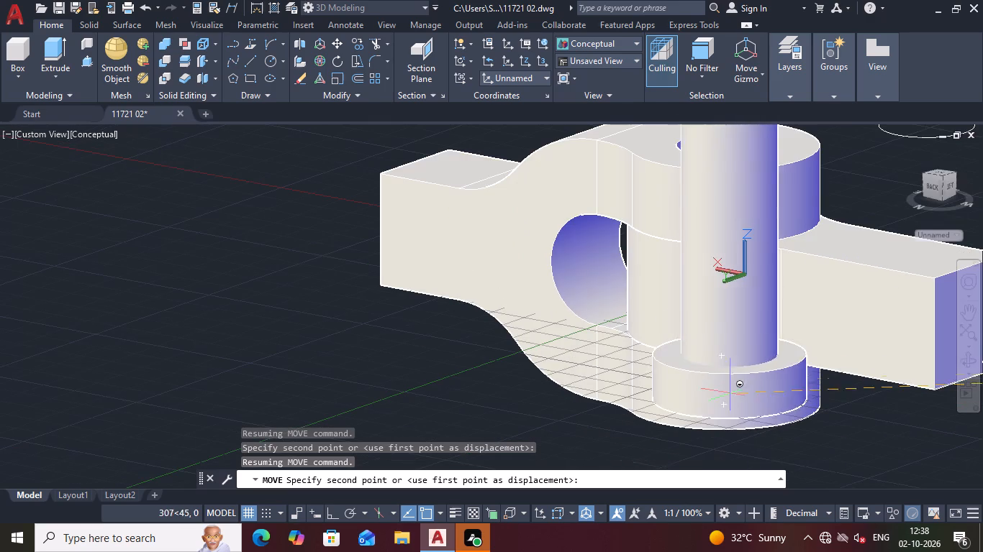
left_click(727, 435)
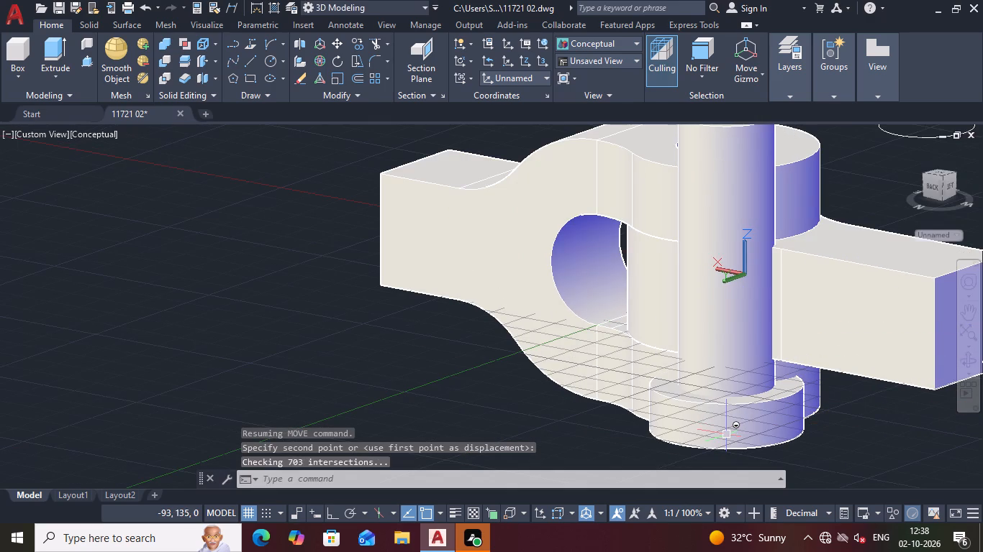
scroll(743, 420, "down", 2)
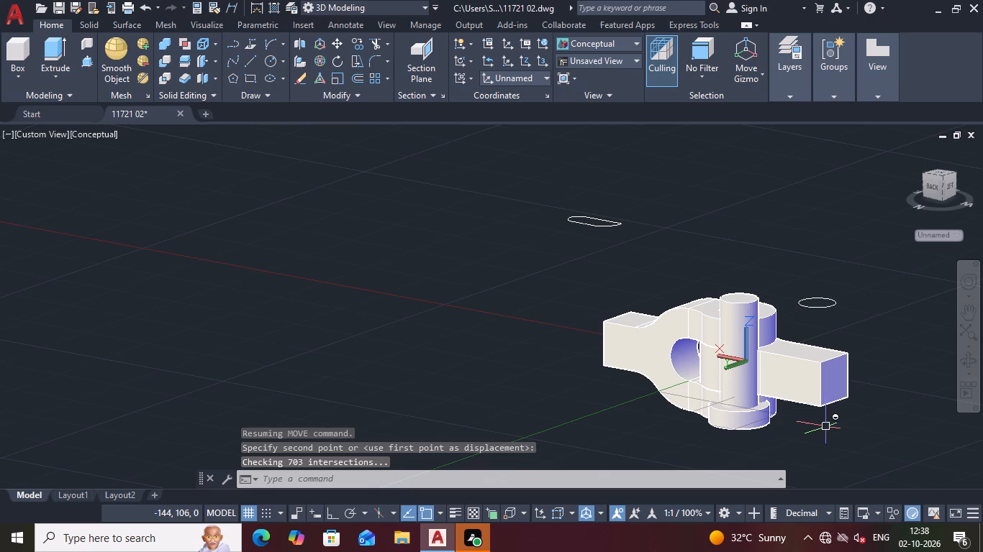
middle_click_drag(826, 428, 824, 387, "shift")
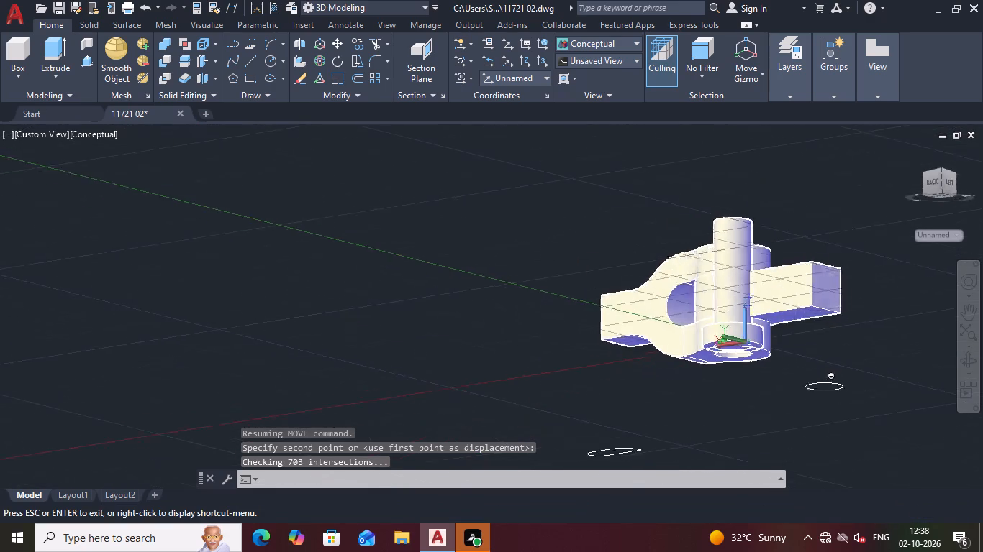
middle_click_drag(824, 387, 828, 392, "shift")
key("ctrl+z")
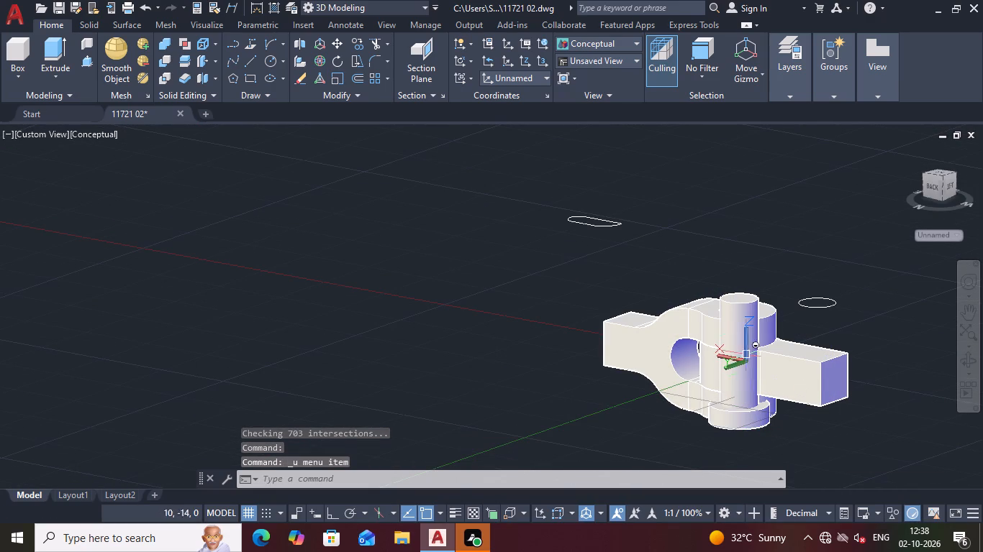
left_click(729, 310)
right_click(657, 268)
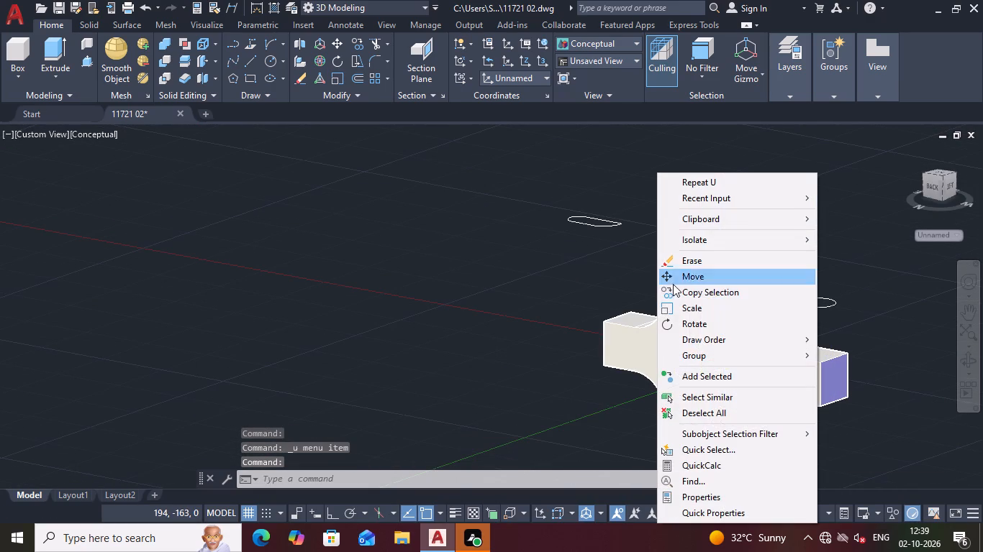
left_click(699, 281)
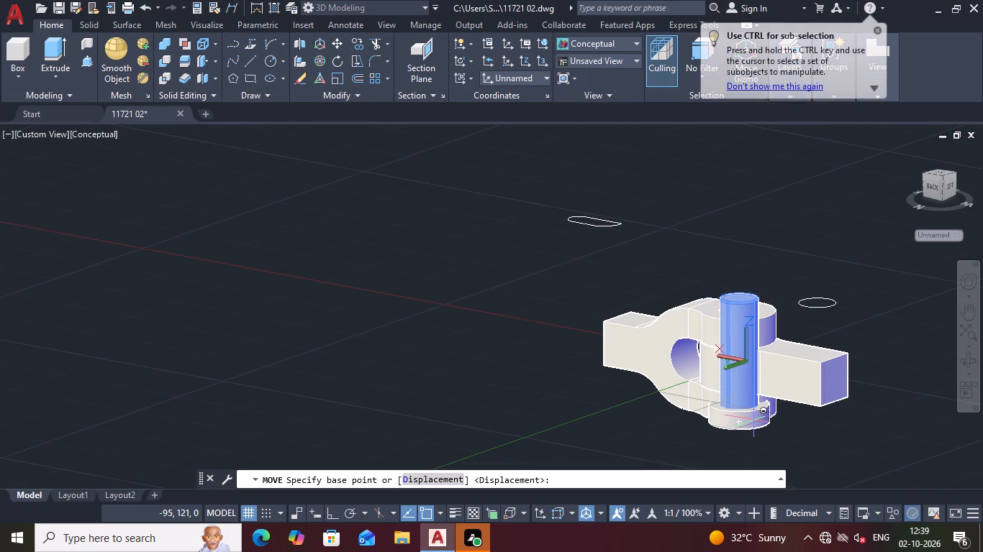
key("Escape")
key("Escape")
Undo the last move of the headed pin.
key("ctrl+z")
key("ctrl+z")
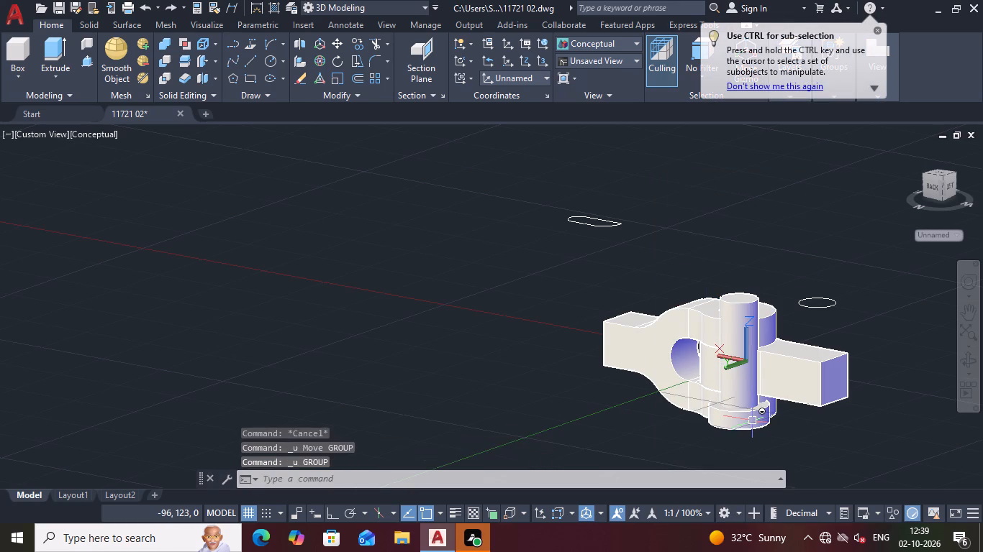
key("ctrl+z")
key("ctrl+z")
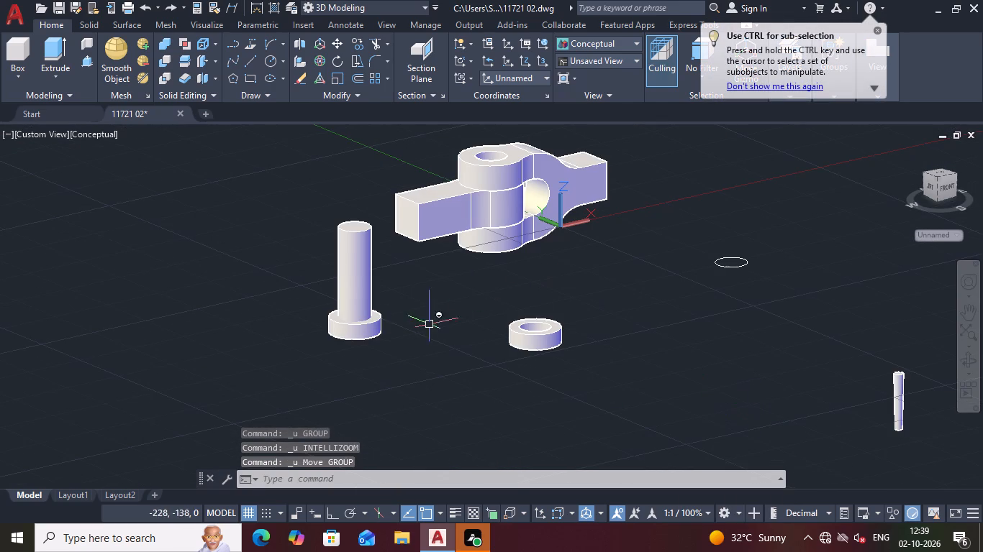
Move the headed pin from the centre of its head's upper face to the hole centre on the underside of the fork's lower lug.
left_click_drag(407, 364, 399, 344)
left_click(326, 247)
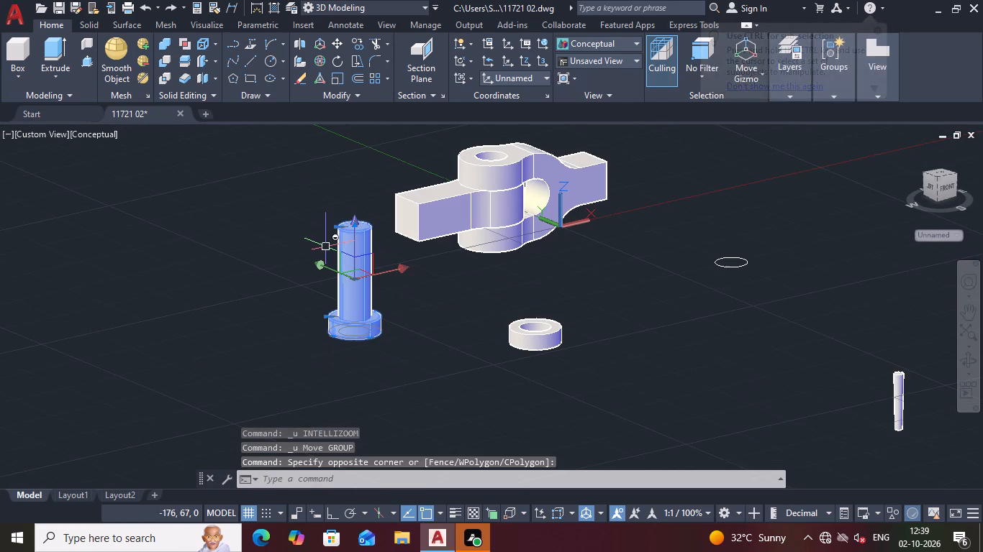
right_click(249, 257)
left_click(293, 302)
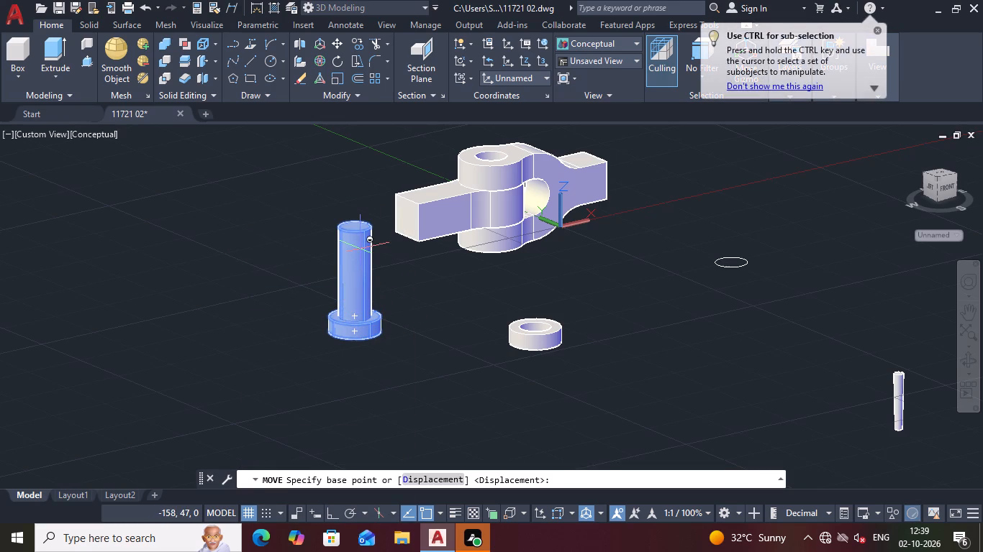
left_click(352, 321)
middle_click_drag(413, 305, 434, 303, "shift")
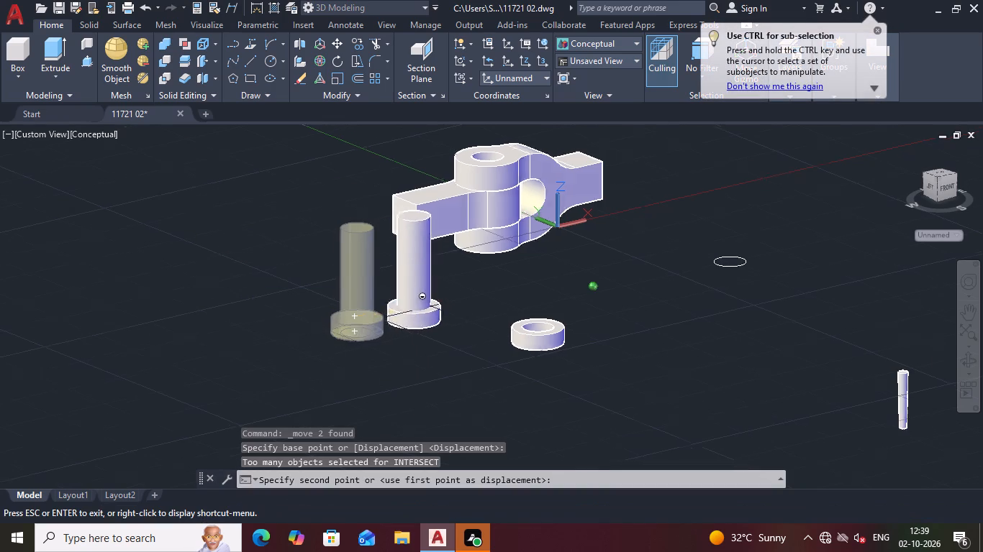
middle_click_drag(434, 303, 574, 293, "shift")
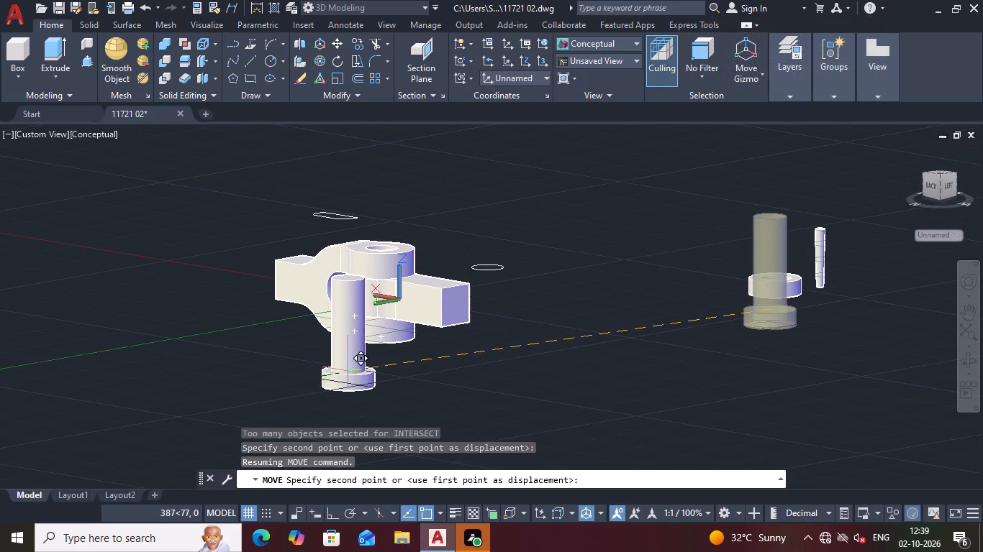
middle_click_drag(348, 372, 401, 373, "shift")
scroll(552, 351, "up", 1)
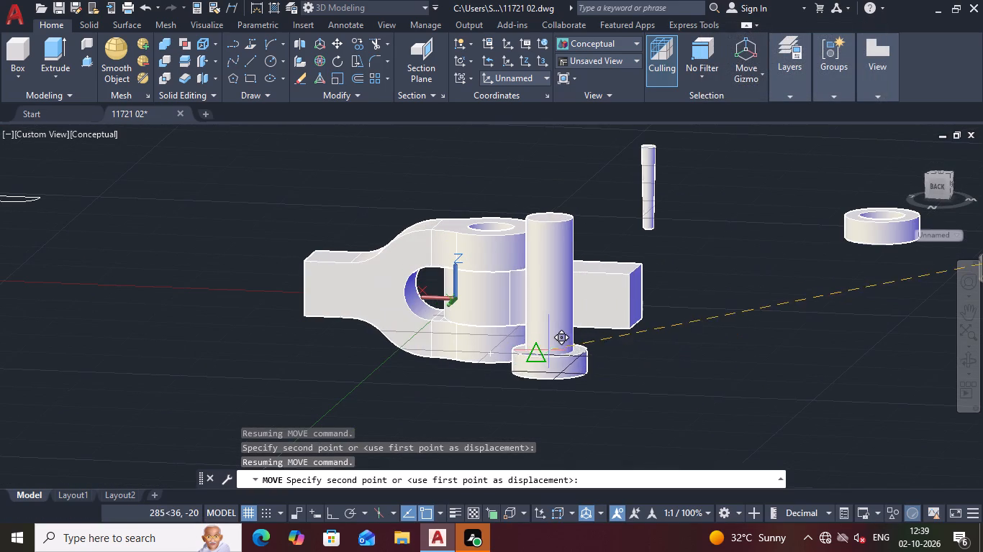
middle_click_drag(548, 369, 535, 311, "shift")
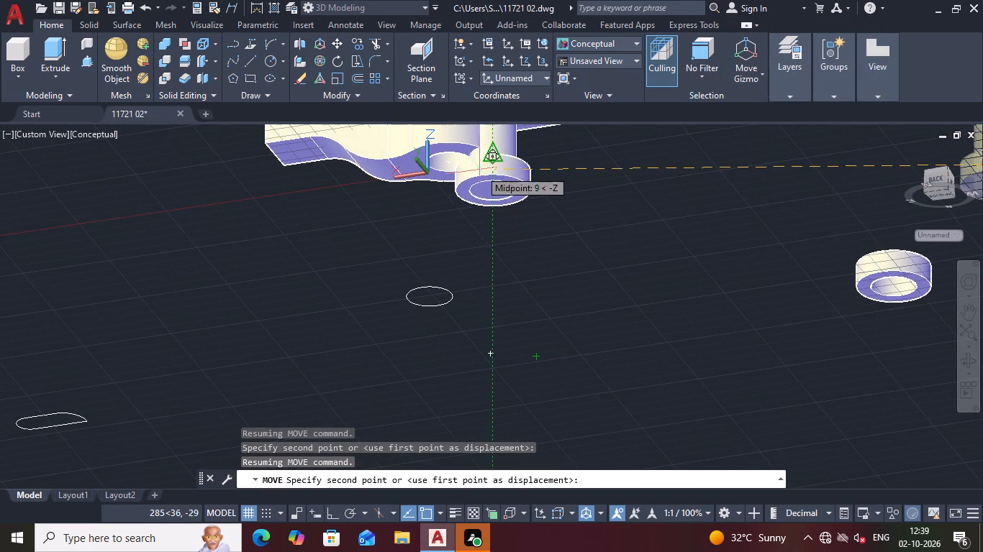
left_click(446, 157)
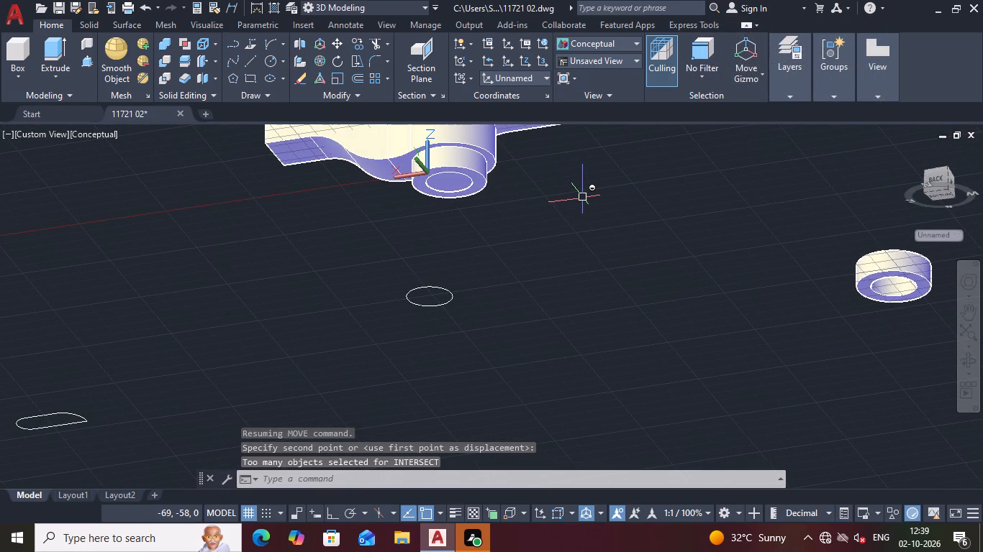
Examine the pin's fit in the fork and single-eye part from the side, below and above.
scroll(584, 191, "down", 1)
middle_click_drag(584, 188, 542, 236, "shift")
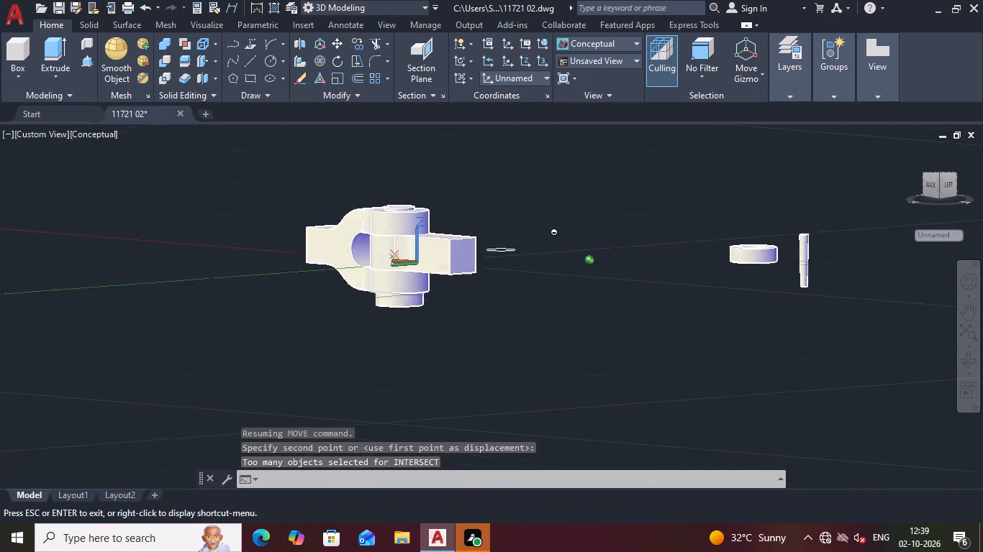
middle_click_drag(542, 236, 535, 224, "shift")
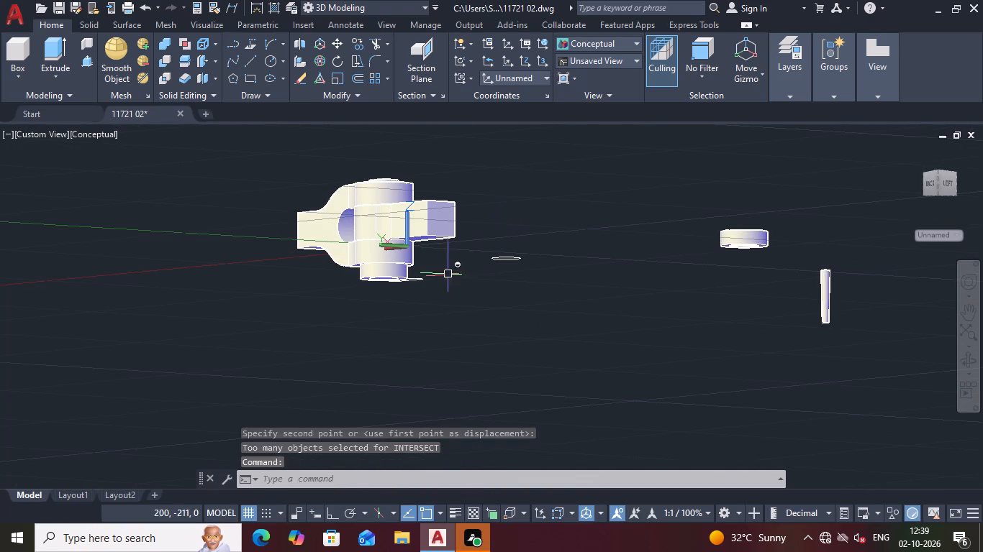
scroll(432, 281, "up", 2)
middle_click_drag(447, 298, 455, 273, "shift")
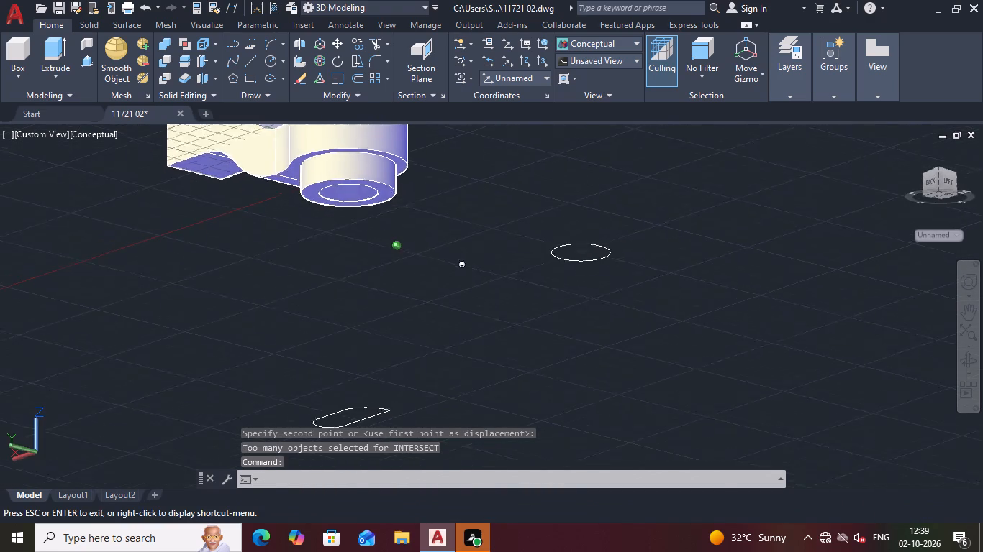
middle_click_drag(455, 273, 479, 328, "shift")
scroll(533, 290, "down", 1)
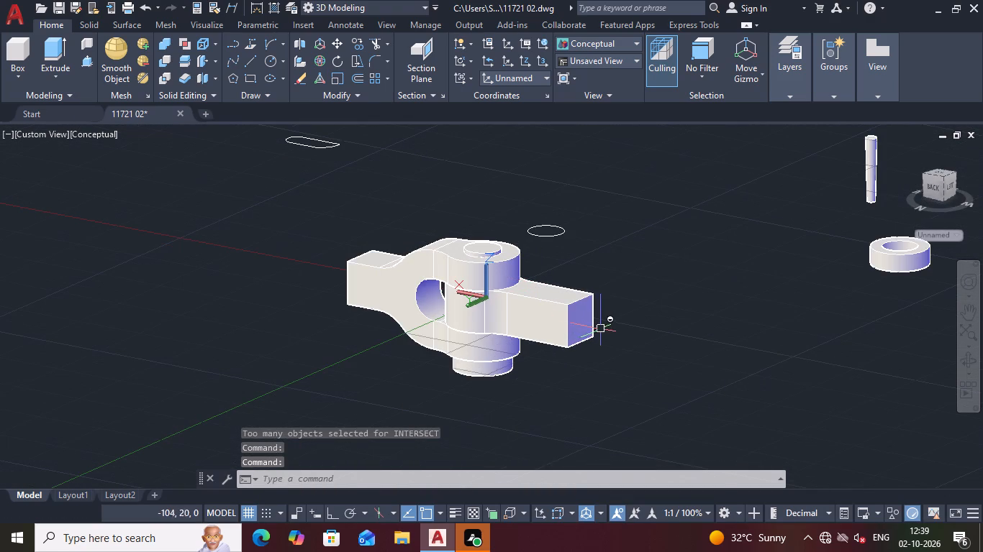
Erase the leftover circle outline lying beside the joint, behind the single-eye part's shank.
scroll(602, 328, "down", 1)
middle_click_drag(645, 341, 578, 295)
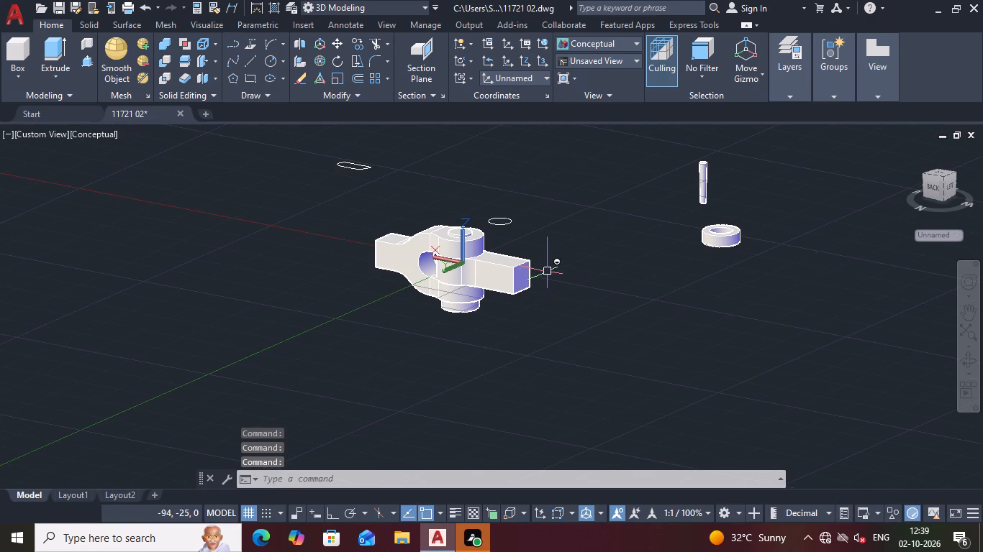
left_click(516, 226)
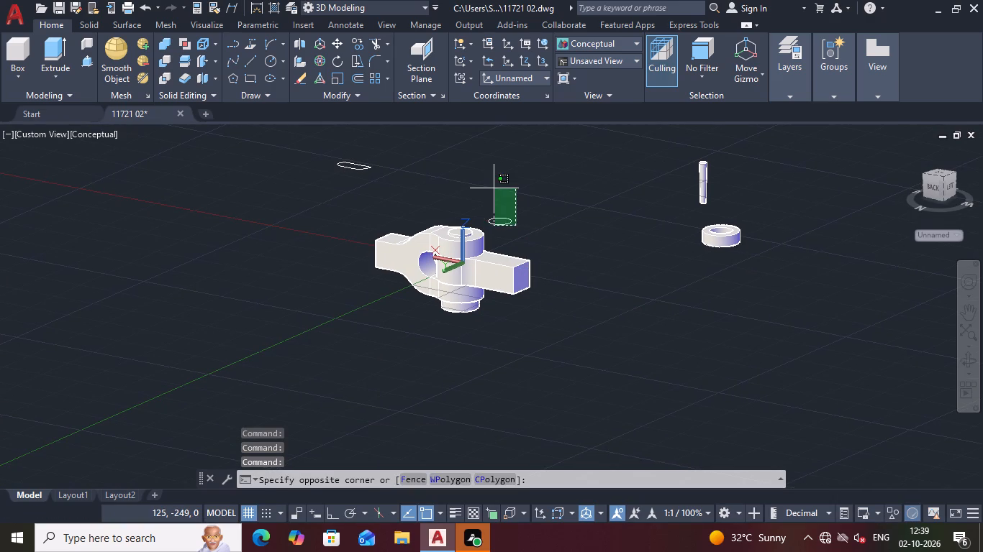
left_click(494, 189)
key("Delete")
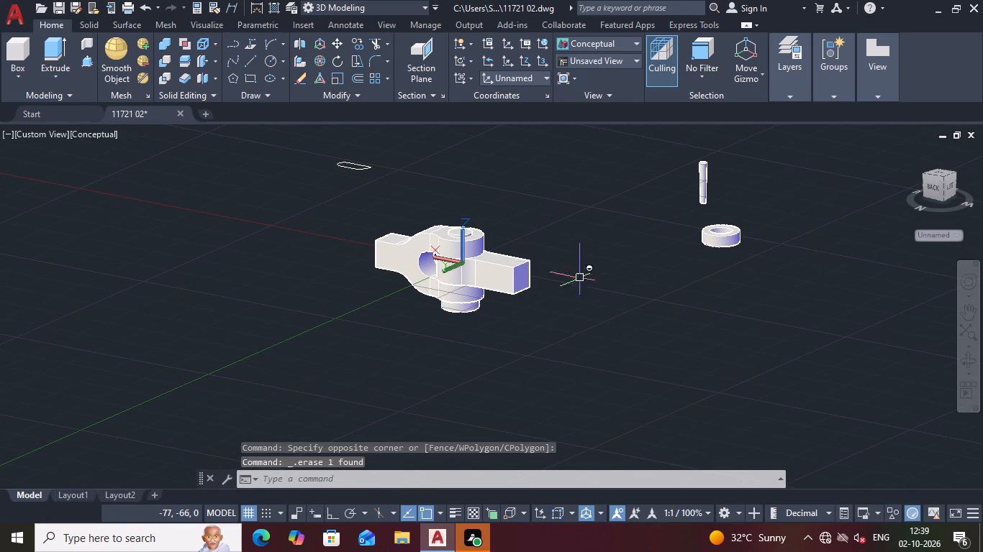
Move the collar by the centre of its top face to the centre of the pin's upper end, above the fork's upper lug.
middle_click_drag(635, 302, 586, 285)
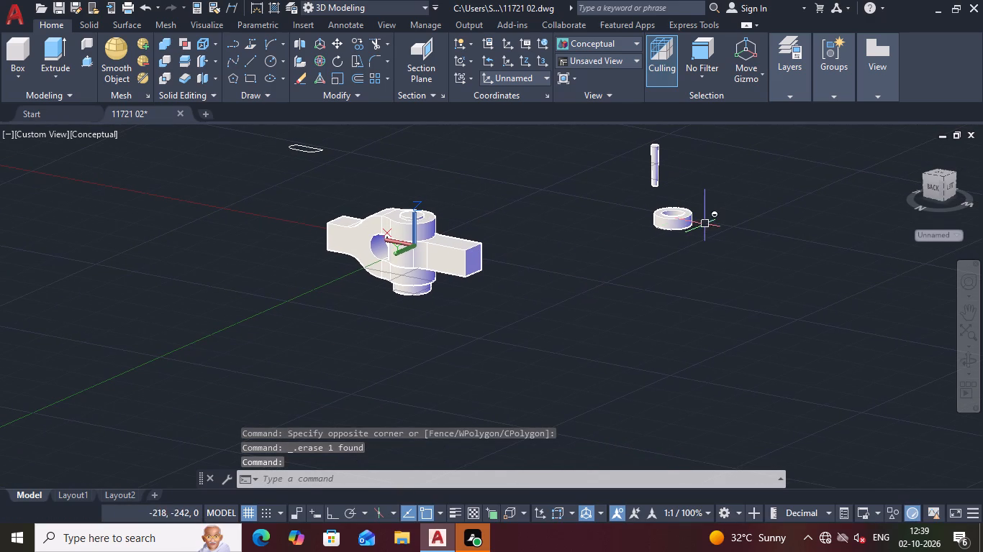
left_click(703, 232)
left_click(645, 202)
right_click(645, 202)
right_click(645, 202)
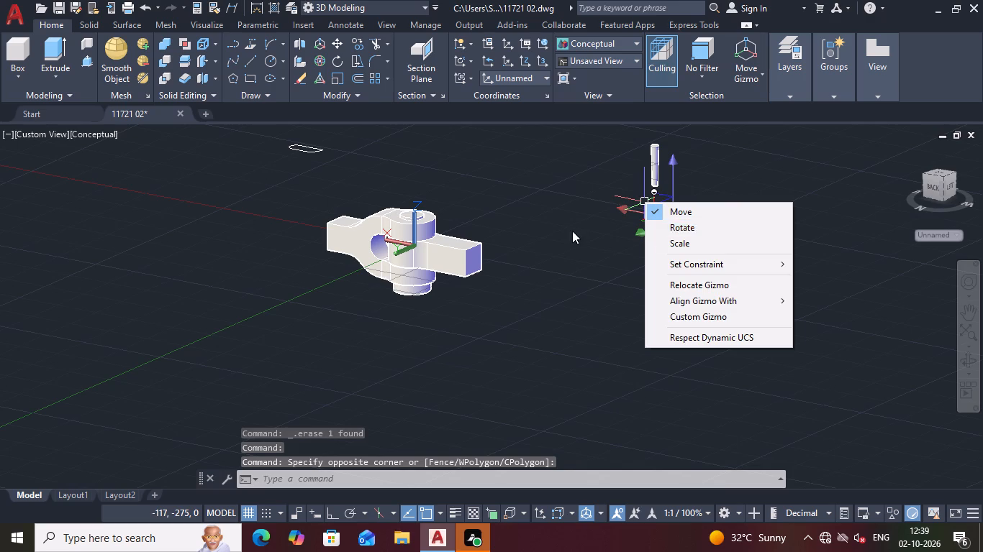
right_click(569, 230)
left_click(612, 295)
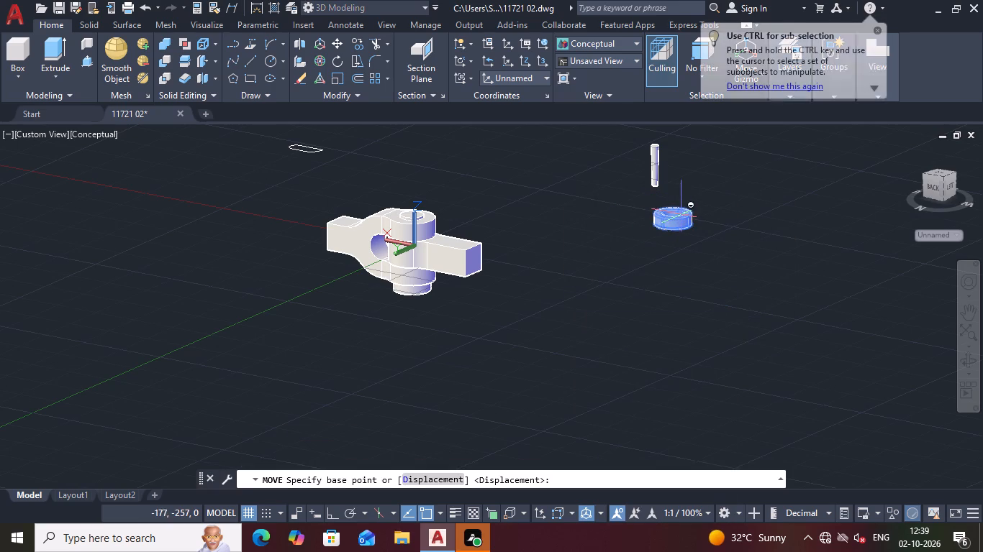
scroll(676, 214, "up", 3)
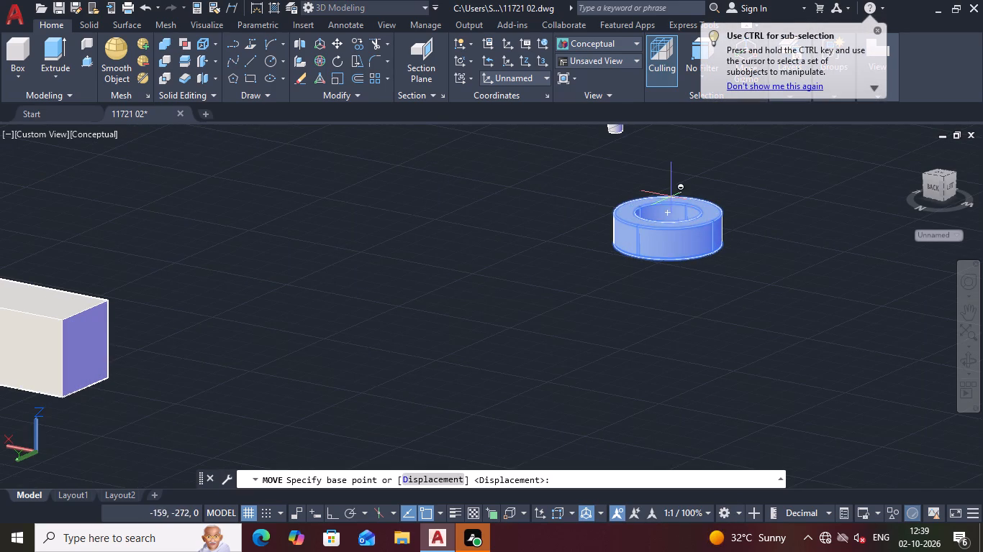
left_click(673, 208)
middle_click_drag(448, 216, 663, 191)
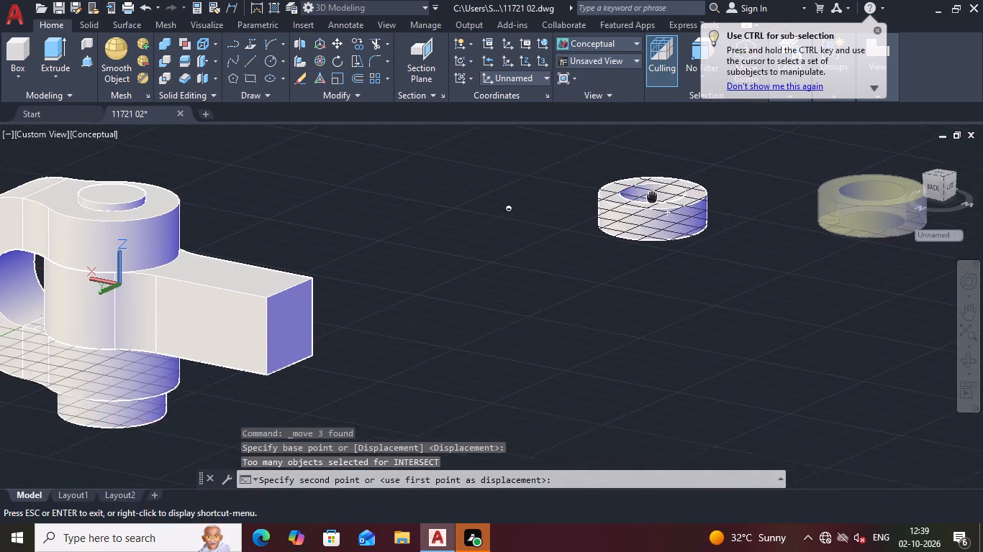
middle_click_drag(663, 191, 735, 181)
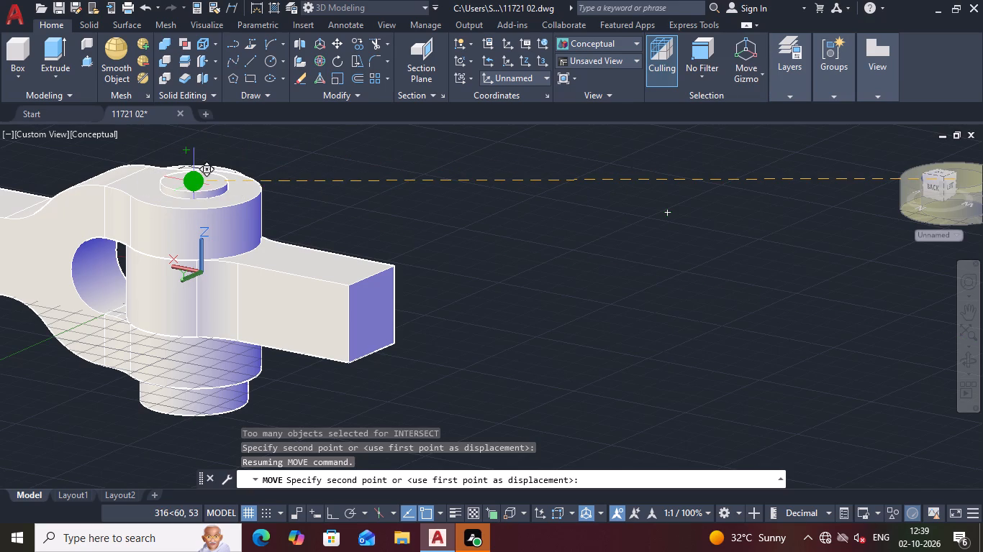
left_click(186, 173)
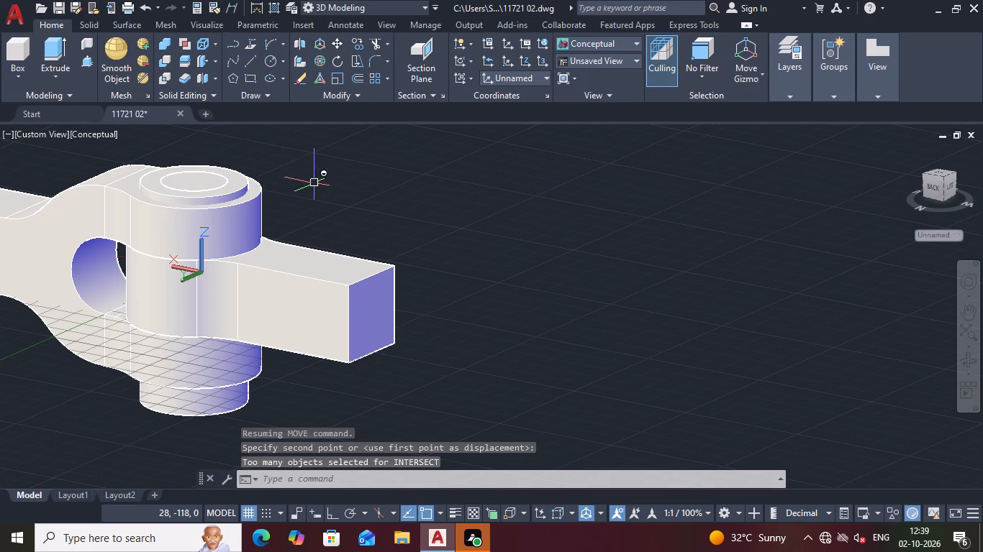
Rotate the upright slim pin about the Y axis with 3DROTATE so that it lies horizontally, parallel to the joint's length.
scroll(314, 183, "down", 1)
middle_click_drag(436, 215, 379, 208)
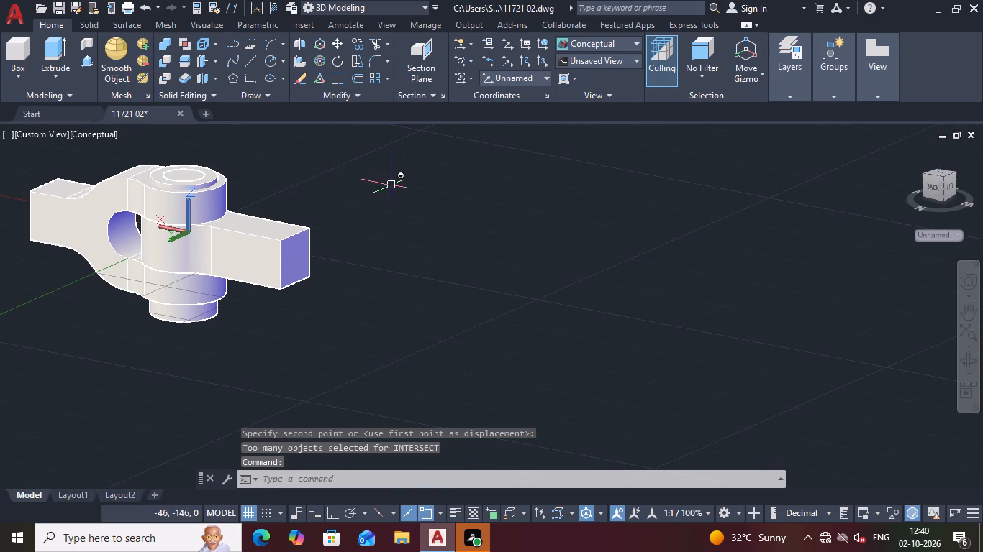
scroll(448, 230, "down", 1)
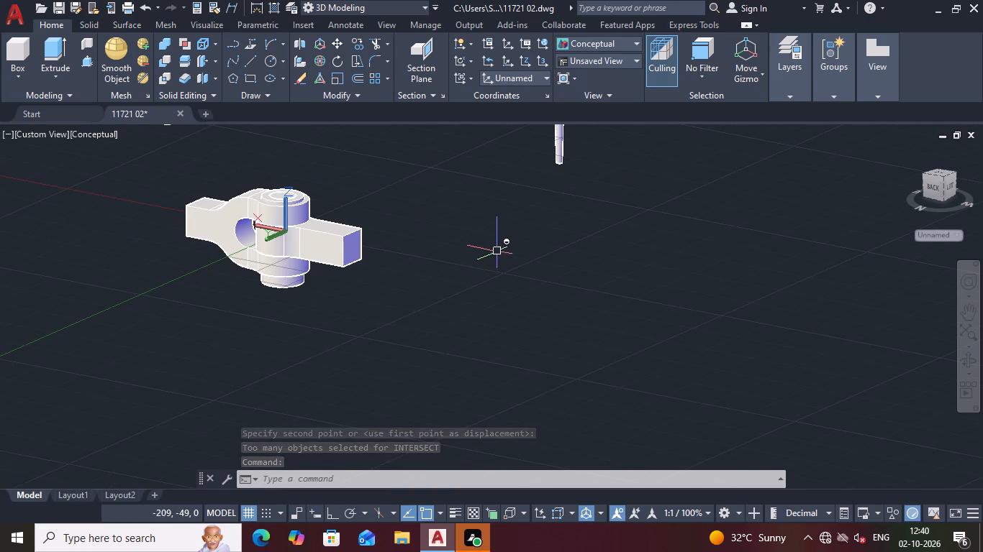
middle_click_drag(559, 239, 570, 280)
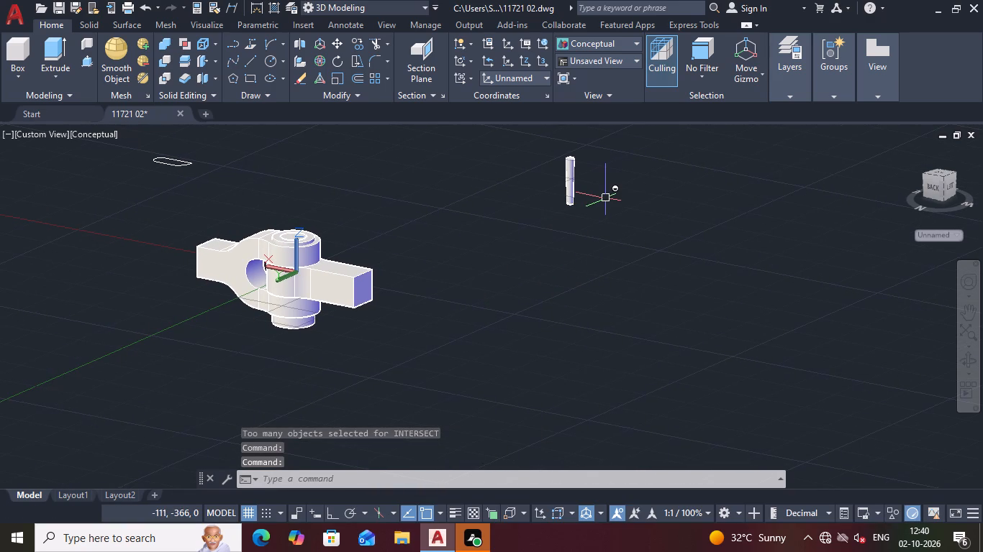
key("3")
key("d")
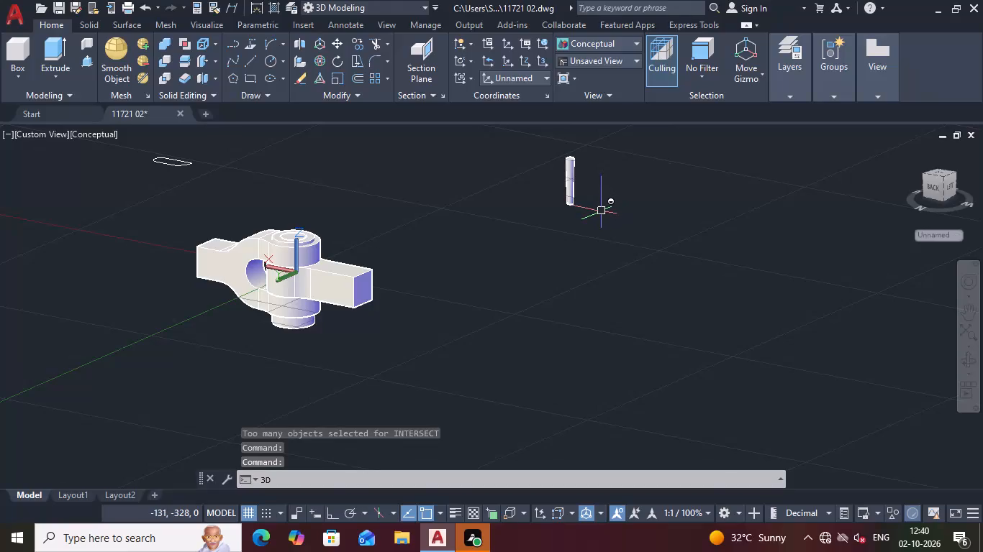
key("Escape")
key("Escape")
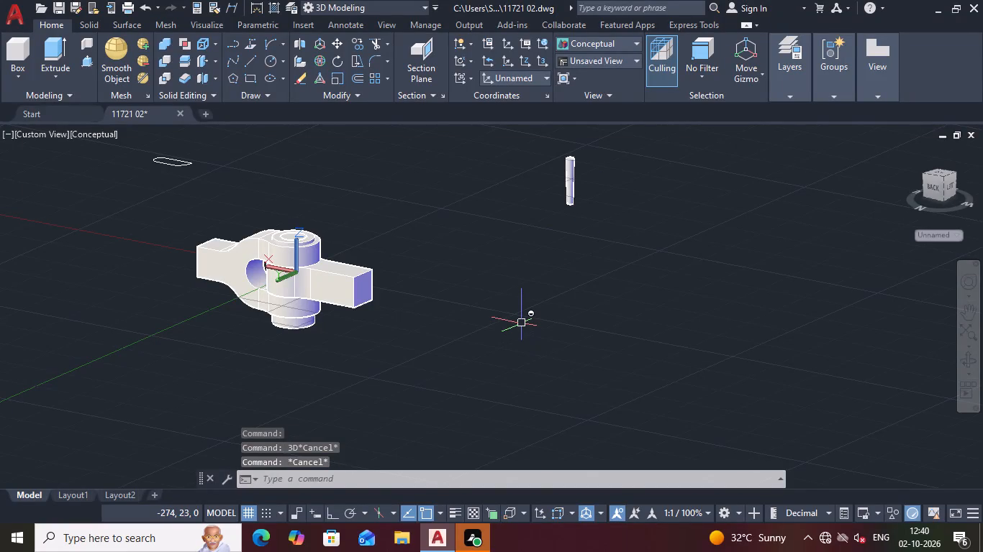
type("3D")
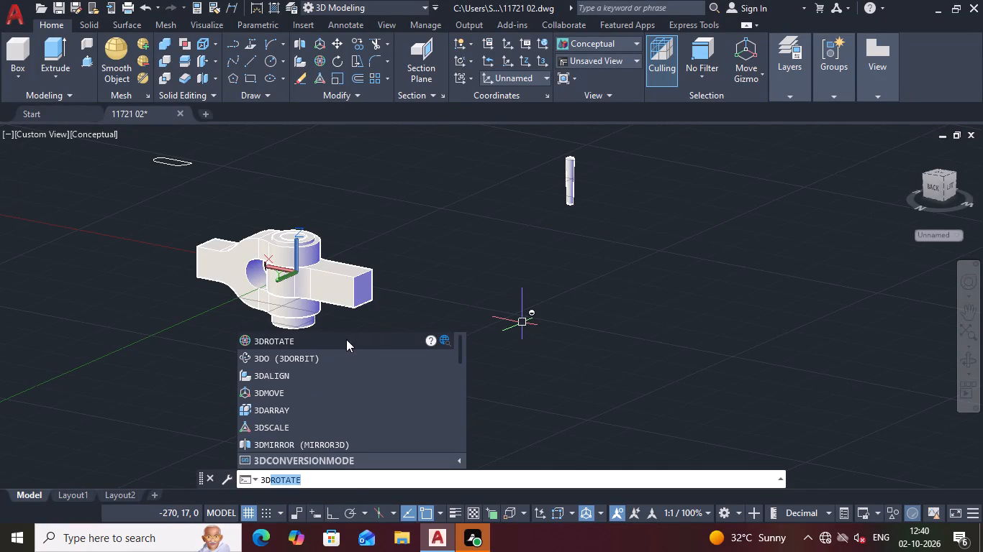
left_click(344, 341)
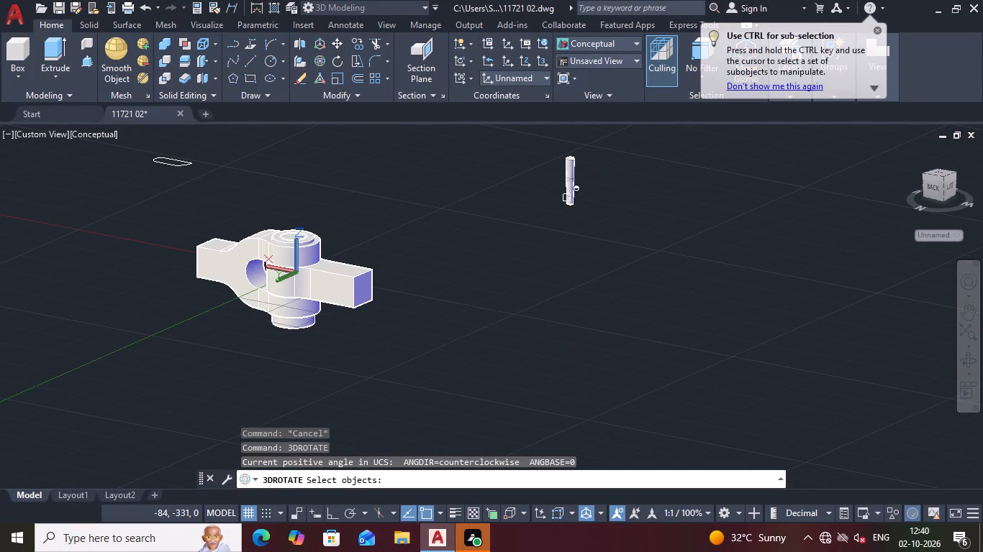
left_click(575, 197)
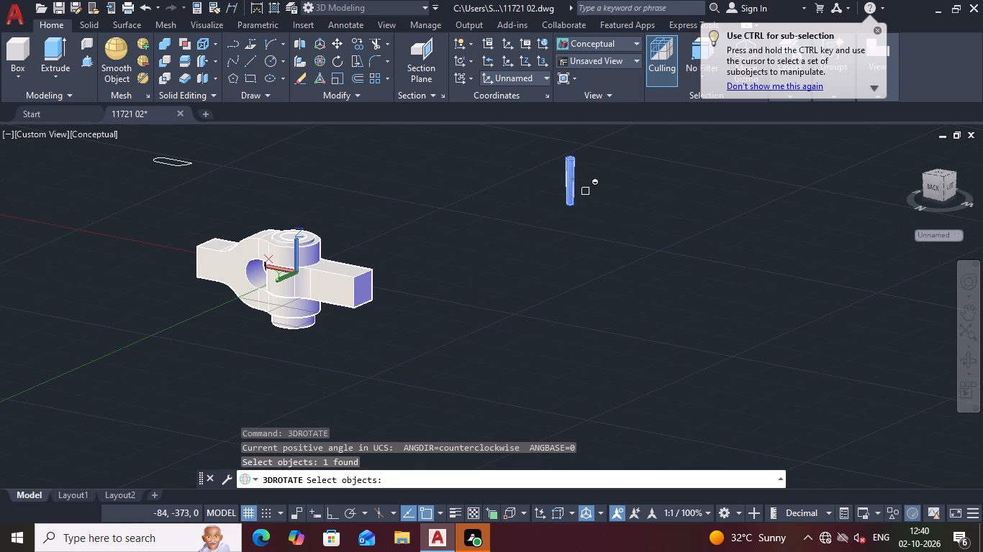
right_click(586, 192)
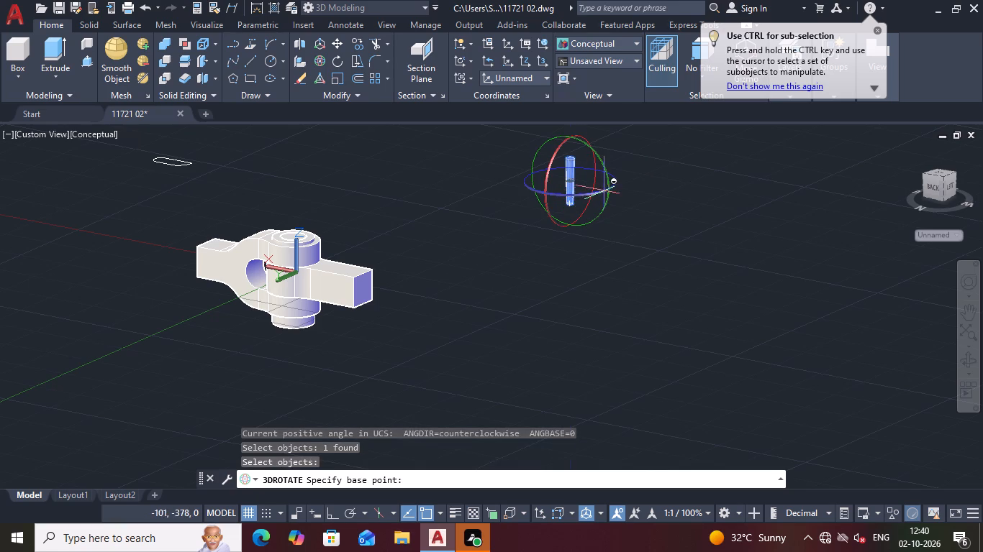
left_click(604, 187)
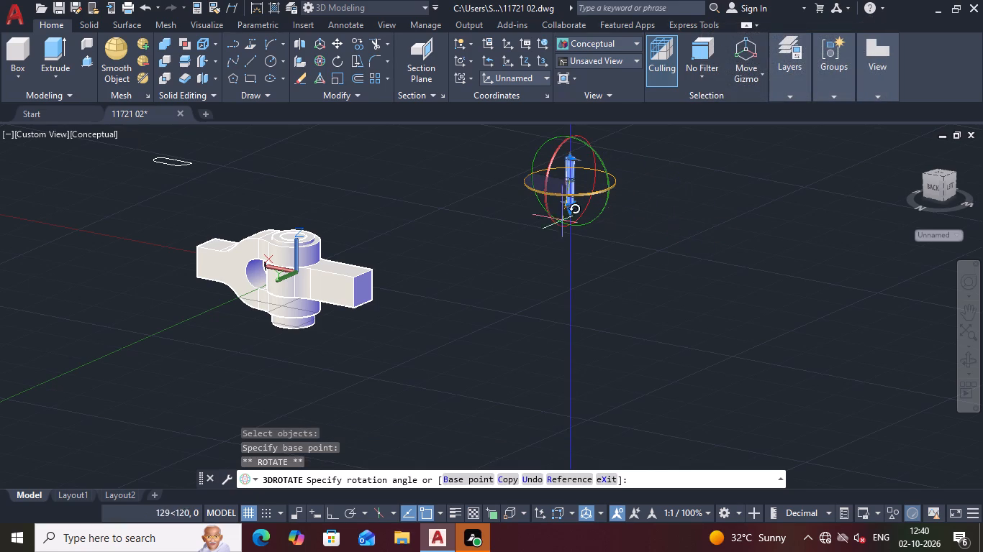
left_click(476, 178)
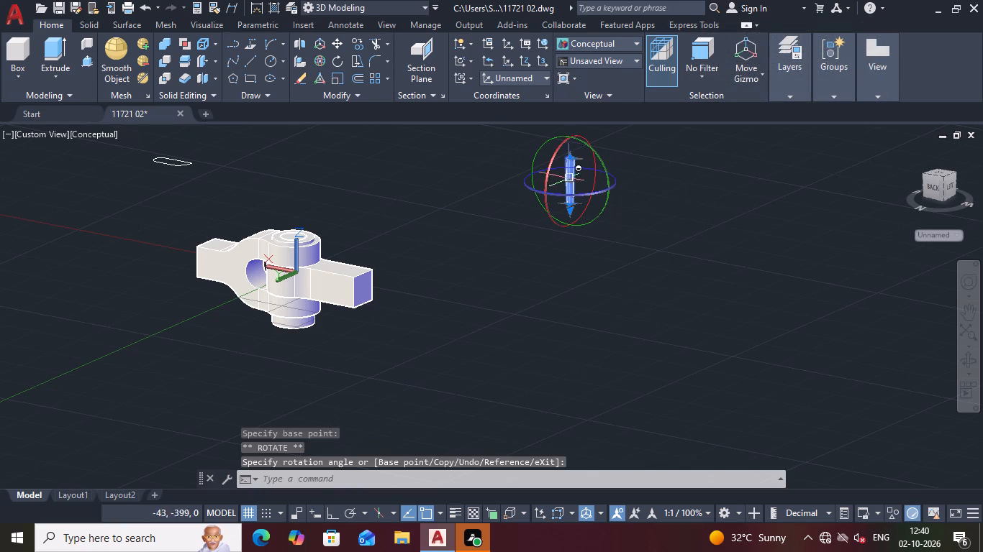
left_click(605, 167)
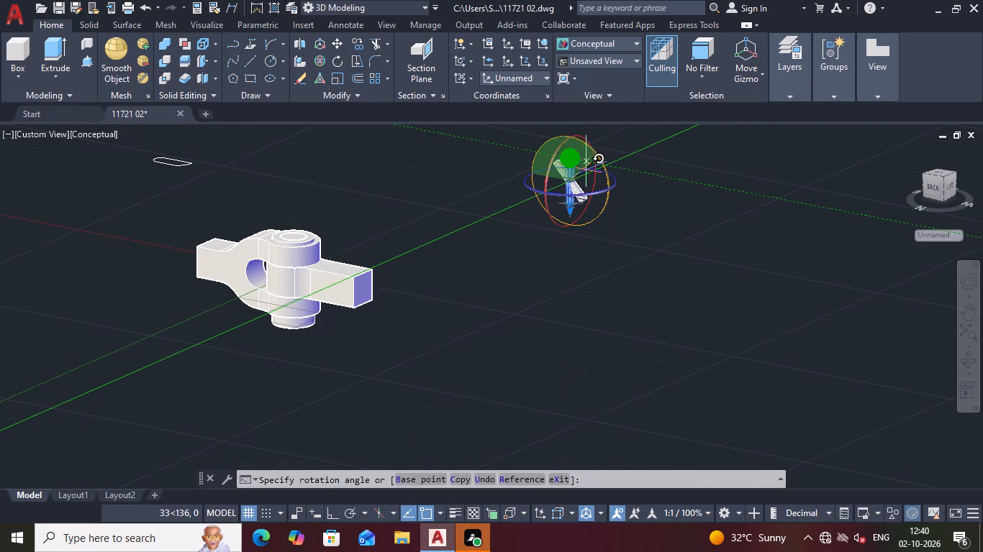
left_click(570, 157)
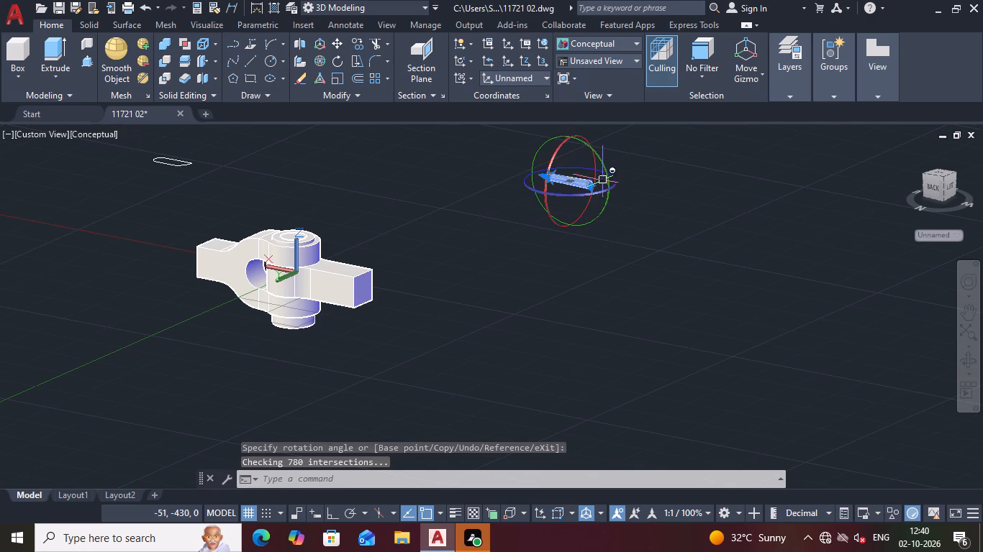
key("Escape")
Move the slim pin by the centre of its end face to the upper outer edge of the fork's upper lug, beside the collar.
scroll(560, 183, "up", 3)
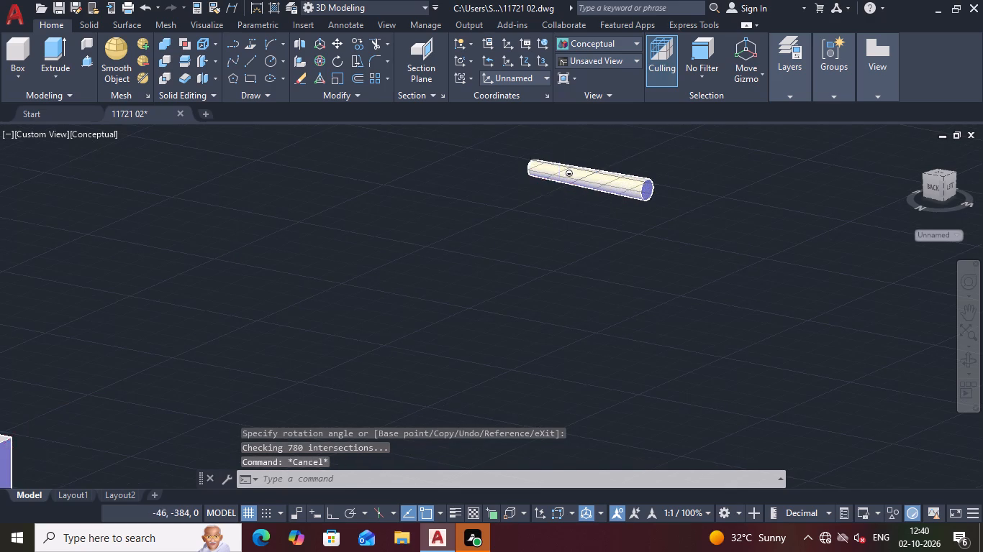
left_click(628, 185)
right_click(776, 166)
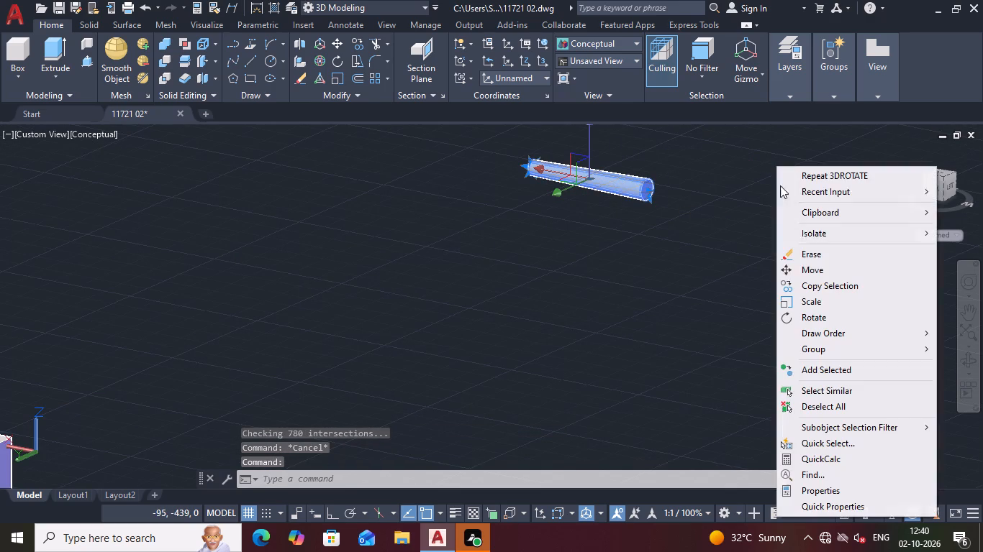
left_click(815, 270)
scroll(649, 244, "down", 2)
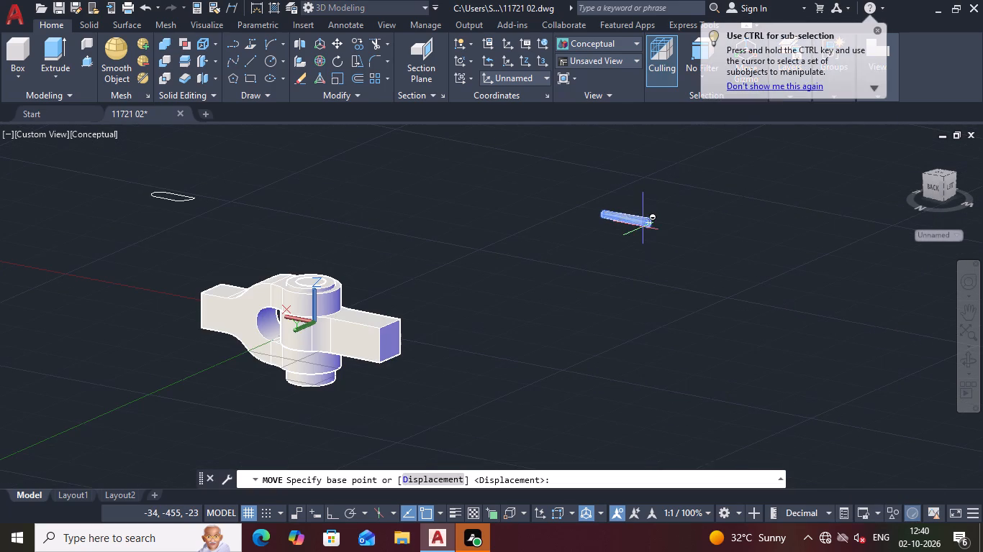
left_click(645, 226)
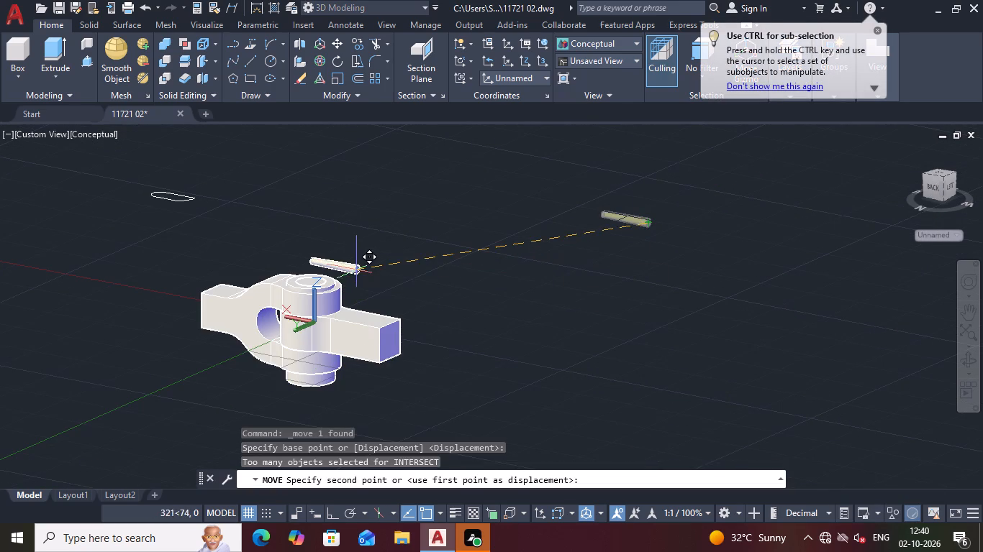
scroll(330, 283, "up", 3)
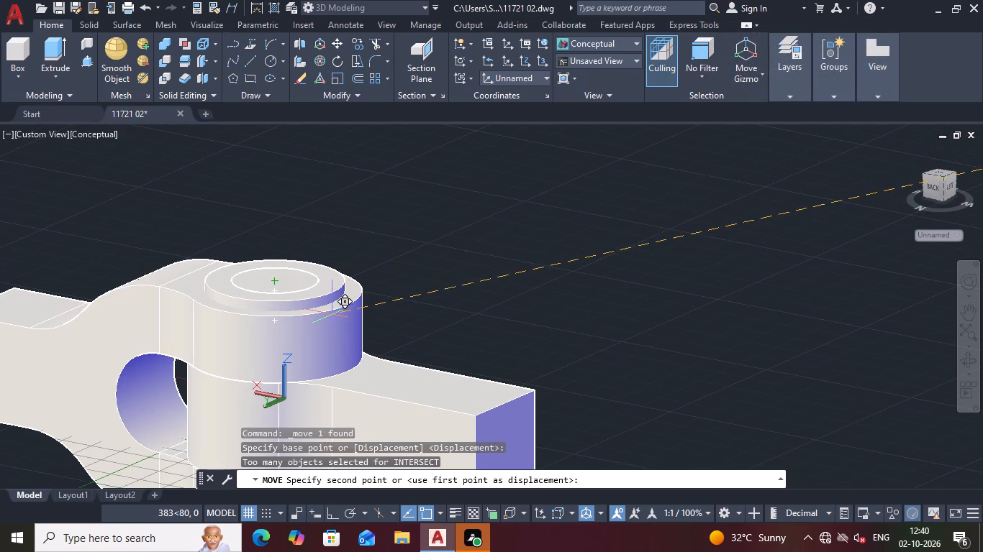
left_click(358, 298)
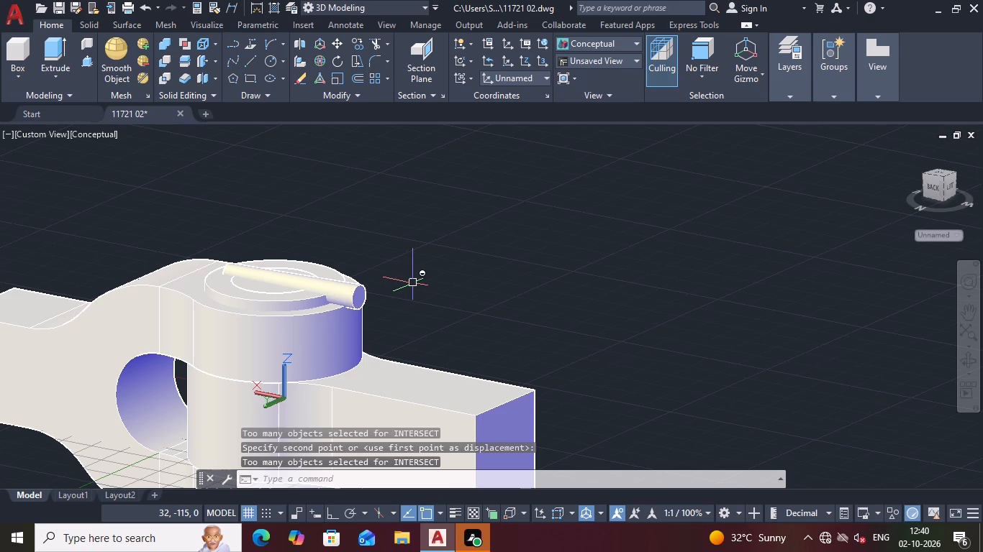
Move the slim pin by its end-face centre to the collar's rim, so that it crosses the collar's top through the centre.
middle_click_drag(413, 283, 237, 241, "shift")
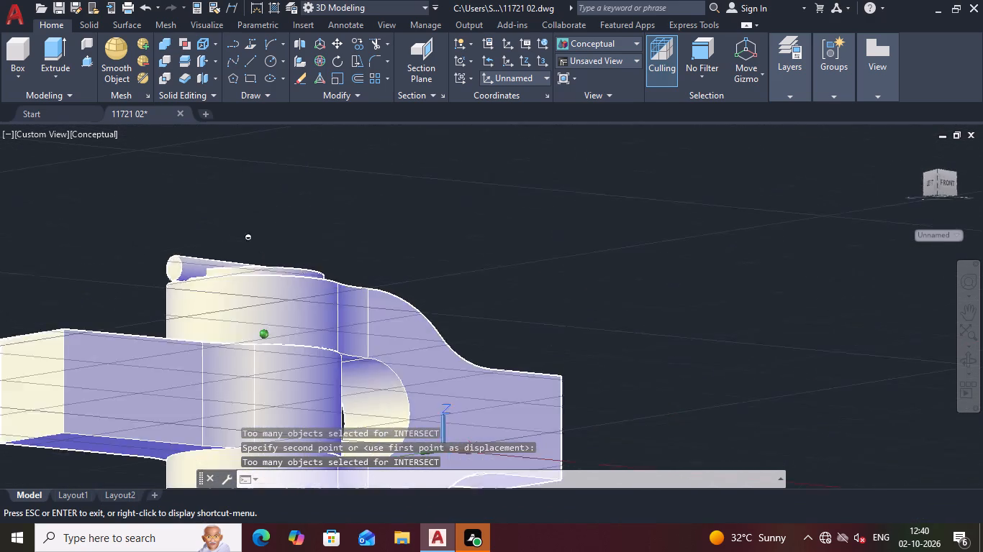
middle_click_drag(237, 241, 217, 270, "shift")
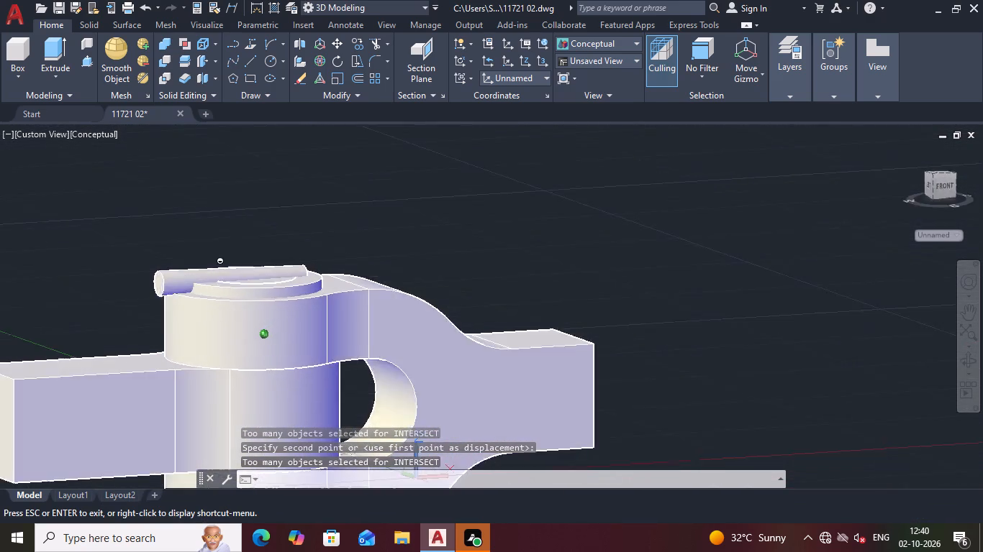
middle_click_drag(217, 270, 479, 271, "shift")
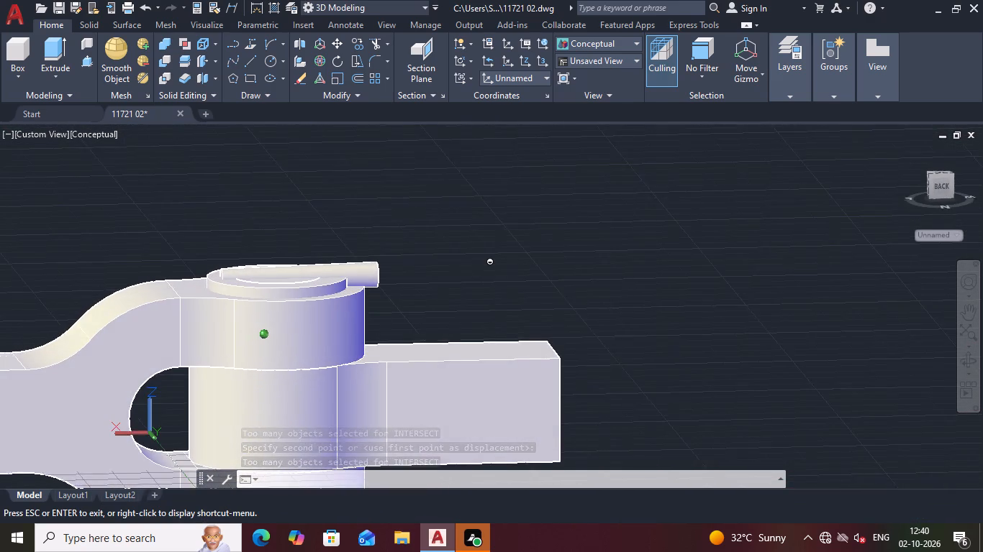
middle_click_drag(479, 271, 479, 272, "shift")
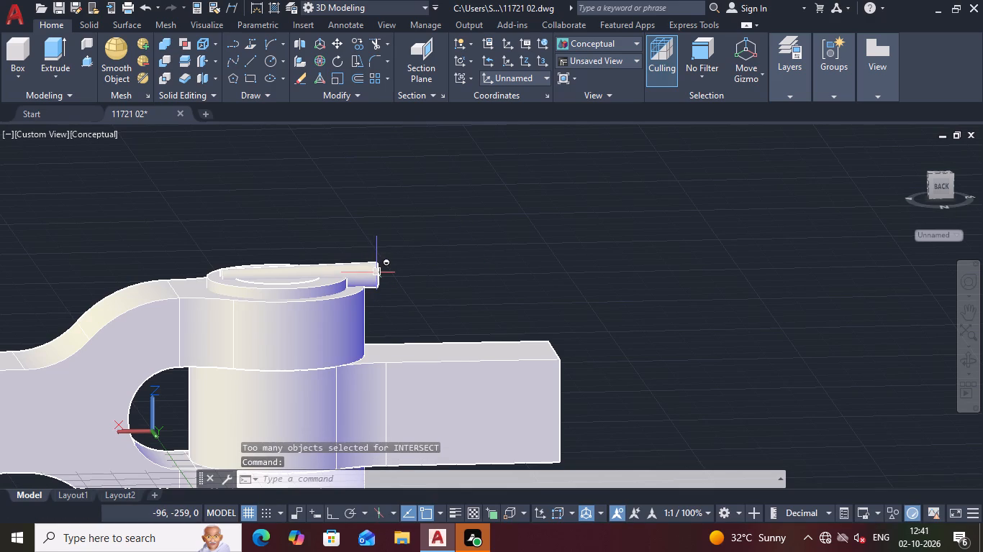
left_click(377, 272)
right_click(442, 257)
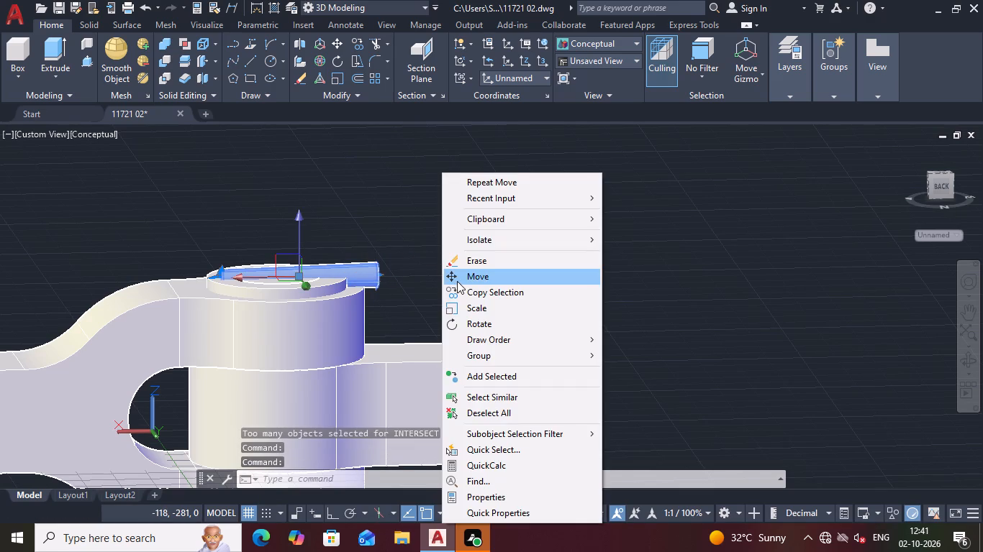
left_click(457, 281)
left_click(371, 273)
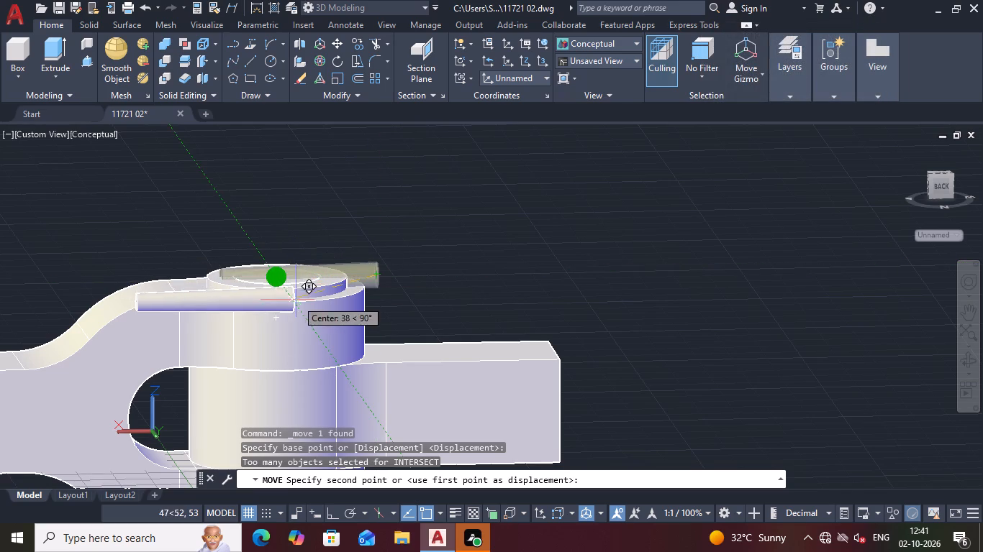
middle_click_drag(404, 234, 430, 281, "shift")
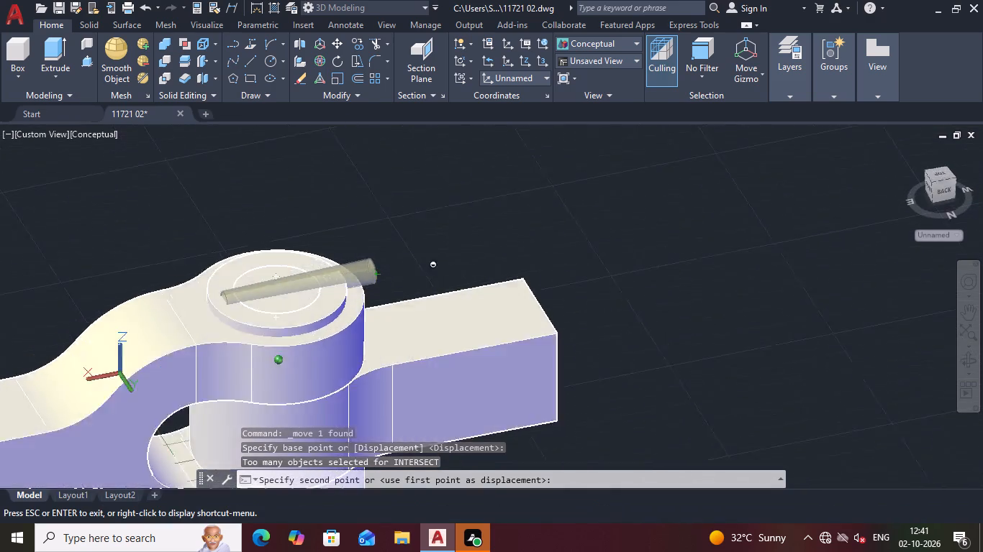
middle_click_drag(430, 281, 417, 348, "shift")
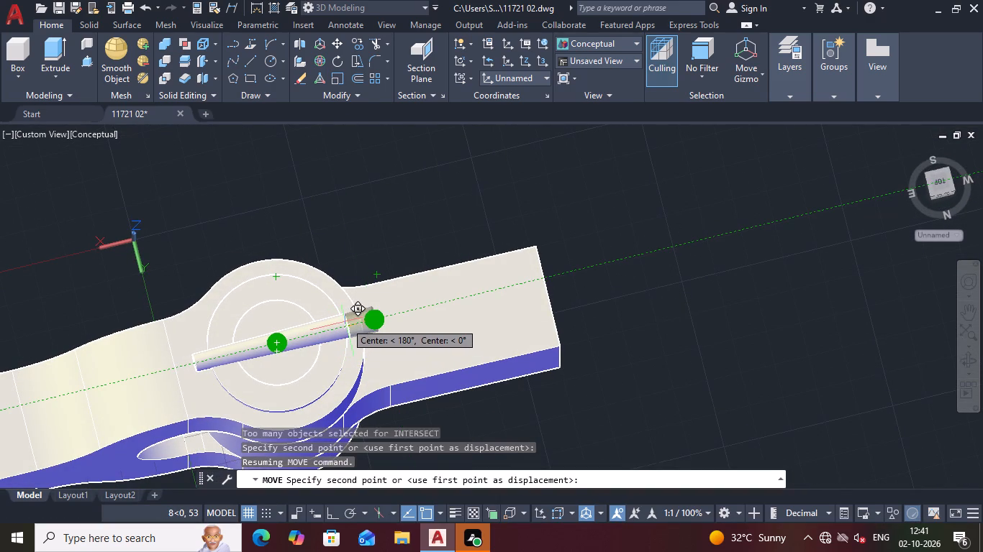
left_click(345, 322)
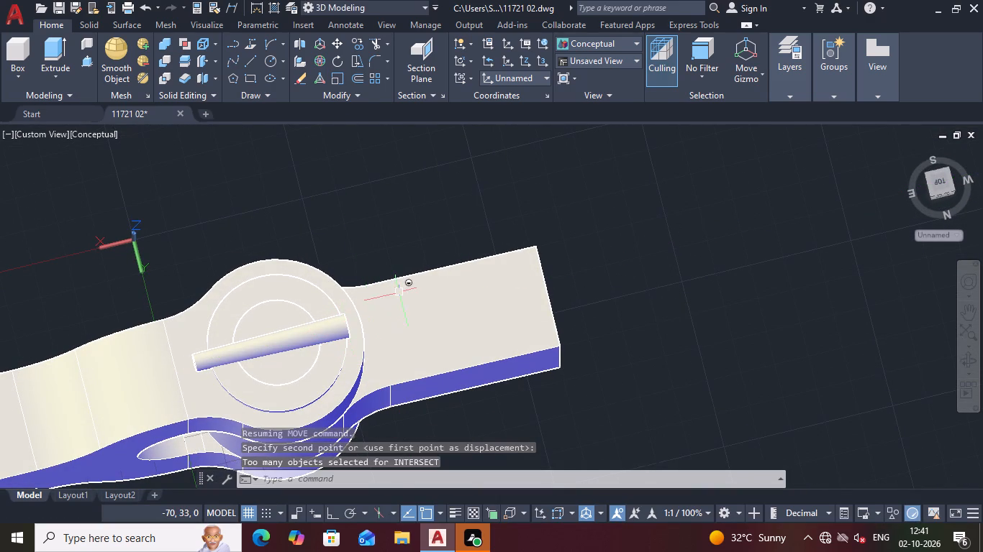
Examine the slim pin's position on the collar and the whole joint from above, the front and the side.
scroll(399, 293, "down", 1)
key("Escape")
middle_click_drag(446, 378, 435, 367)
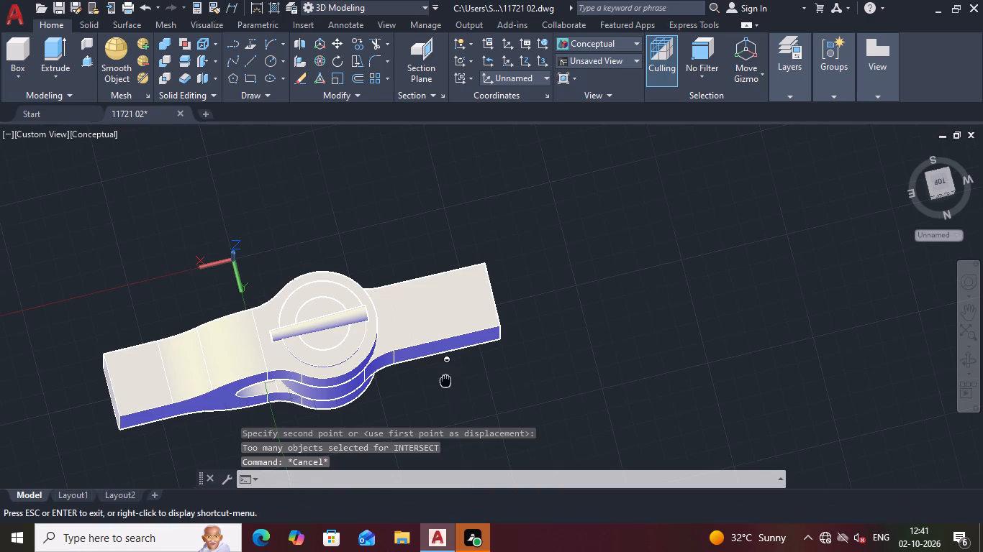
middle_click_drag(435, 367, 389, 308)
middle_click_drag(385, 311, 296, 222, "shift")
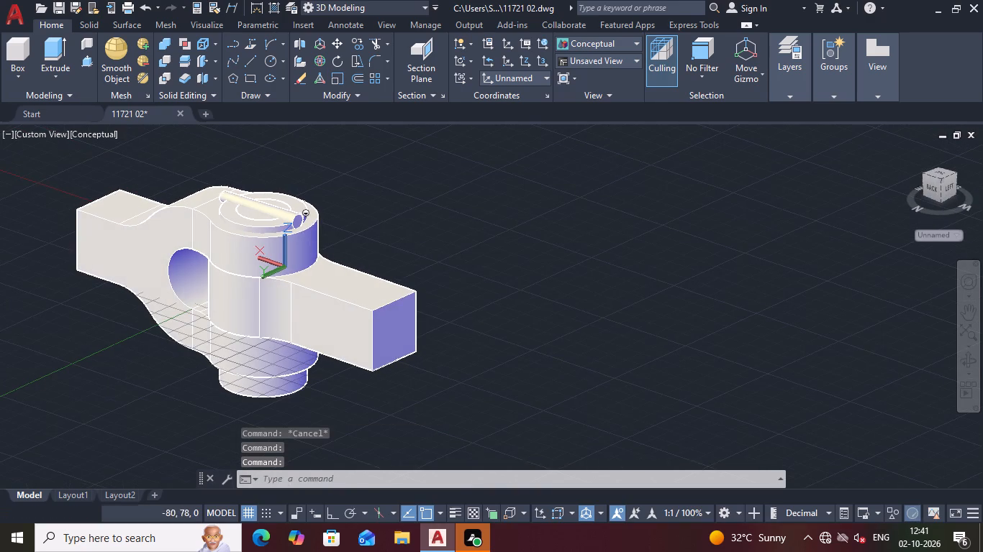
middle_click_drag(471, 351, 208, 332, "shift")
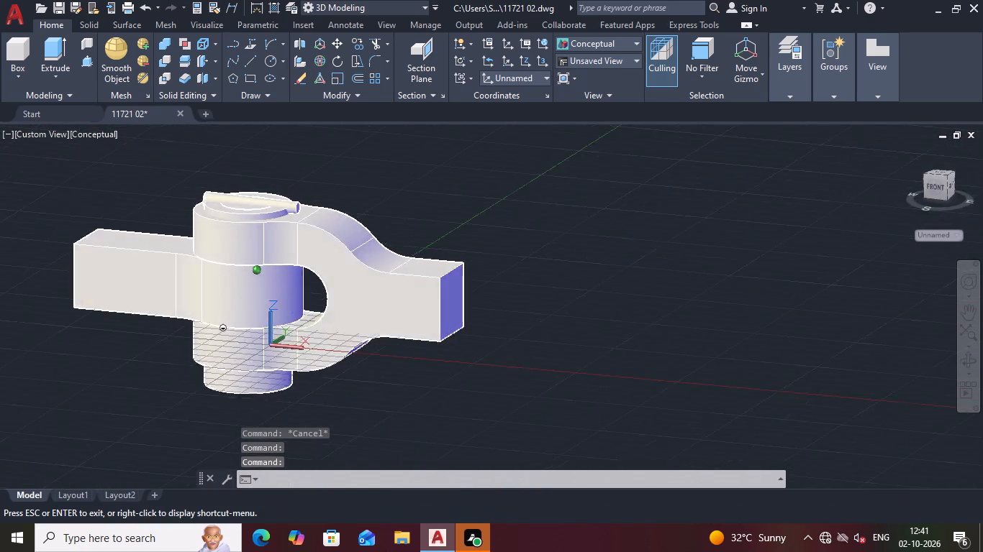
middle_click_drag(208, 332, 294, 313, "shift")
scroll(310, 319, "down", 2)
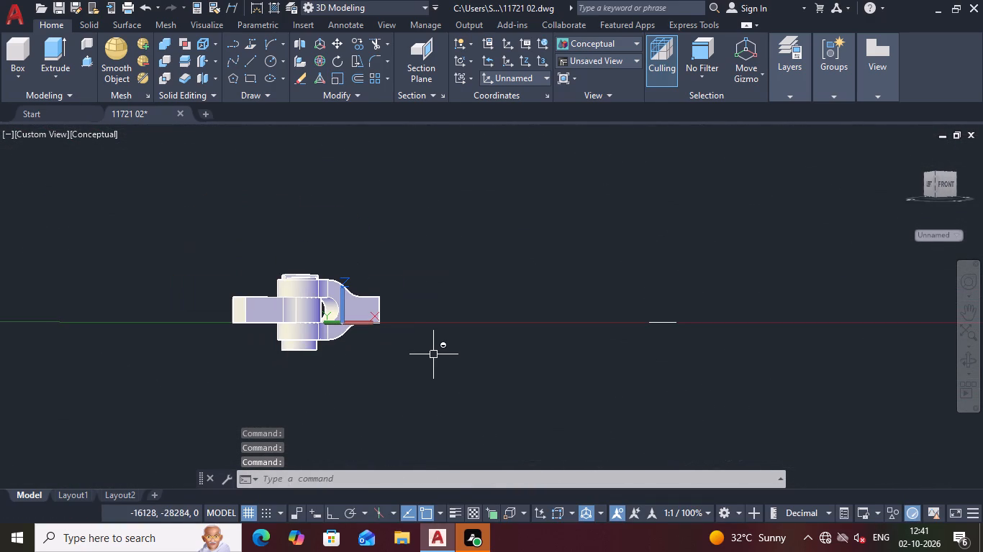
scroll(605, 346, "down", 1)
middle_click_drag(540, 281, 539, 287, "shift")
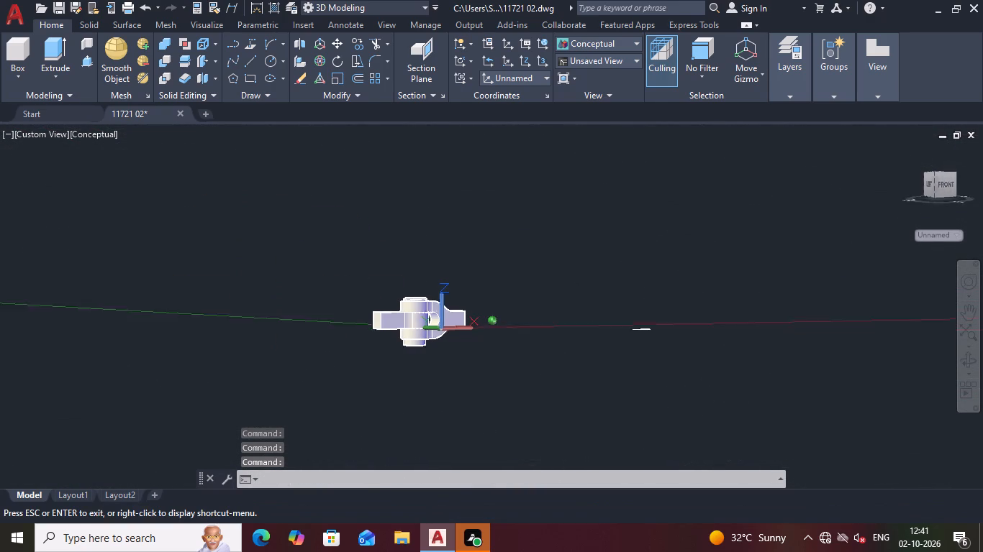
middle_click_drag(539, 287, 615, 307, "shift")
scroll(346, 359, "up", 3)
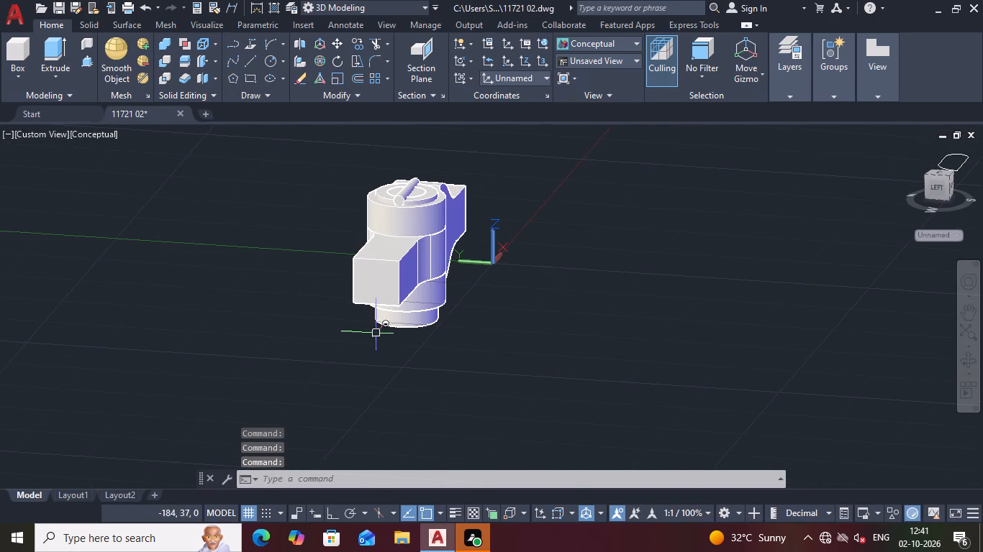
middle_click_drag(306, 346, 448, 326)
middle_click_drag(425, 275, 413, 282)
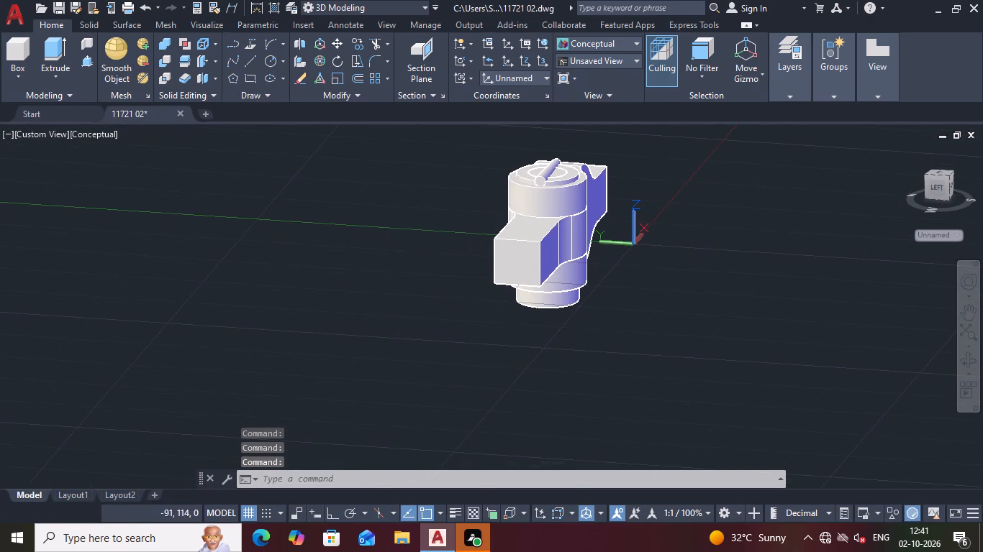
Open the materials browser and show the Metal category of the Autodesk Library.
middle_click_drag(413, 282, 374, 295)
middle_click_drag(366, 287, 527, 266, "shift")
scroll(542, 346, "down", 1)
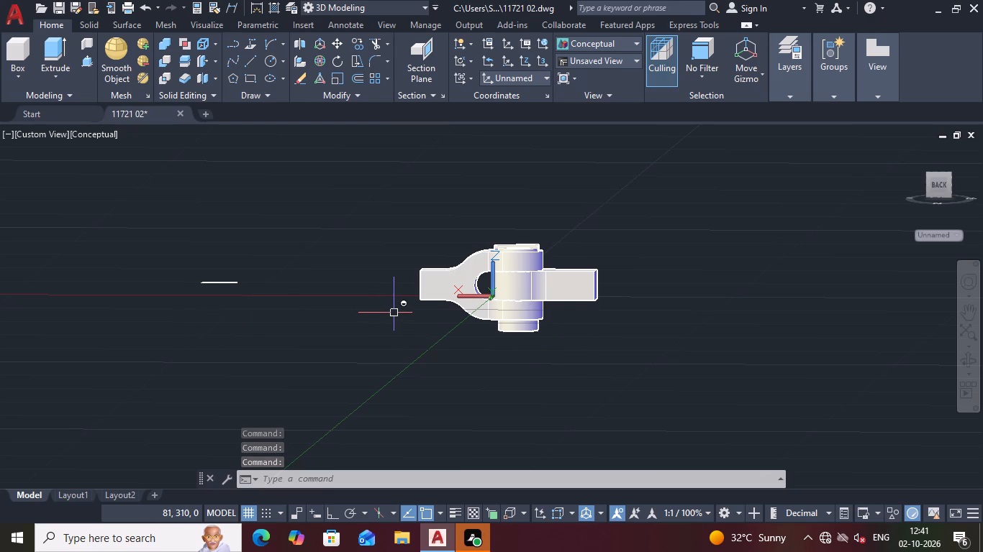
type("MAT")
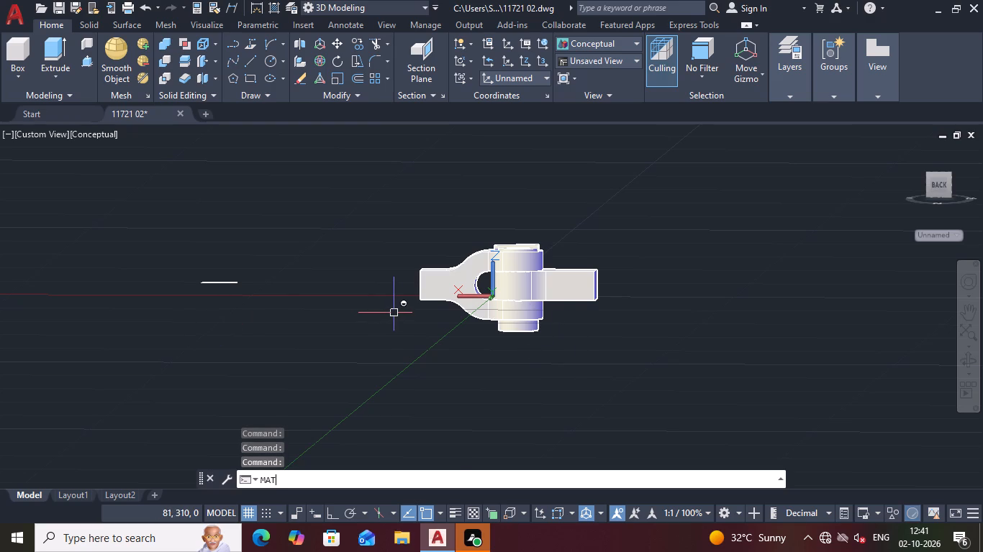
left_click(320, 343)
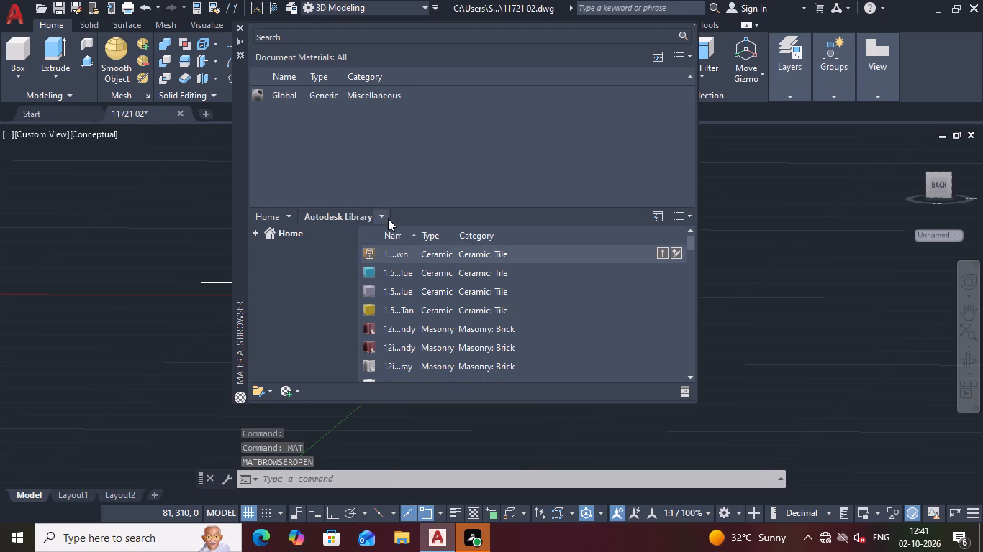
left_click(385, 217)
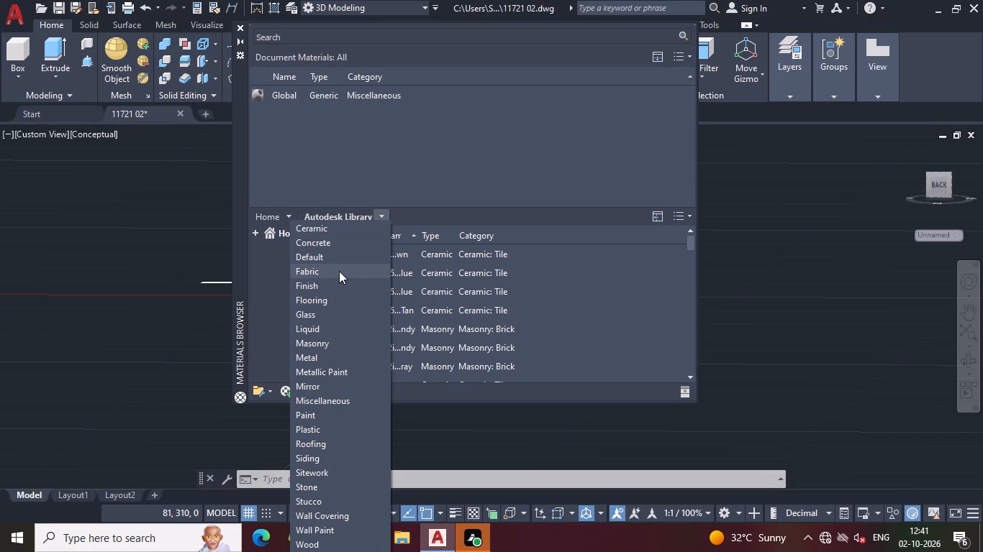
left_click(322, 356)
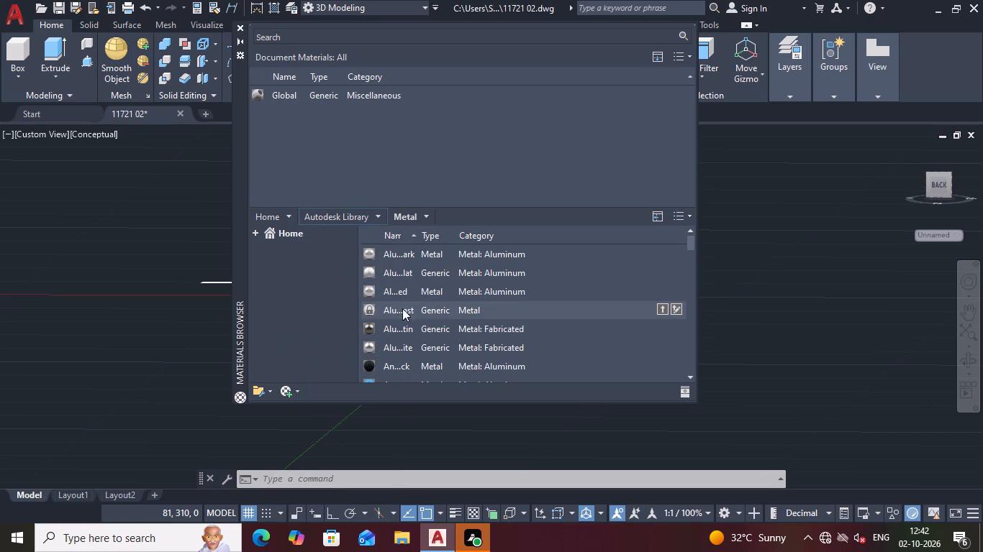
Look through the library's Metal materials for one suited to the knuckle joint.
scroll(422, 303, "down", 3)
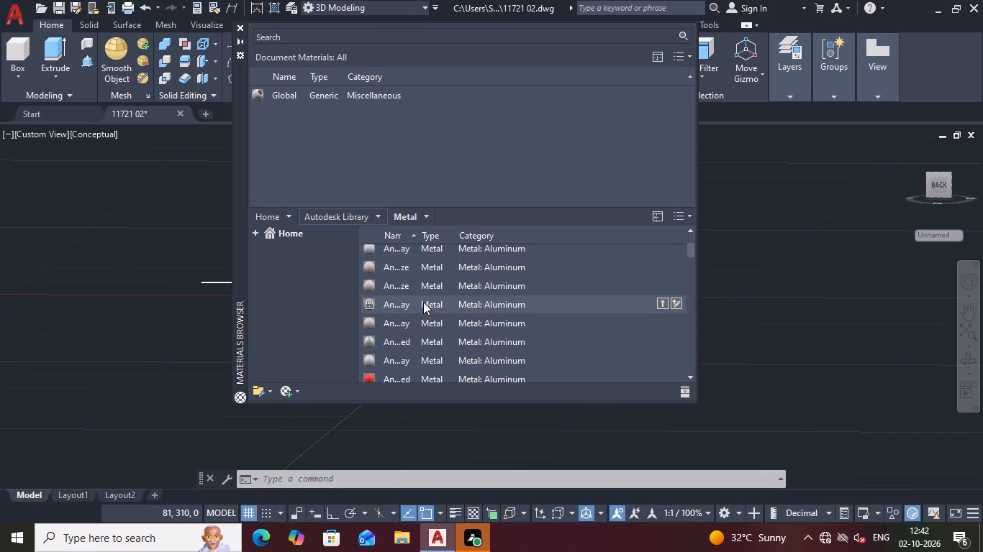
scroll(423, 302, "down", 2)
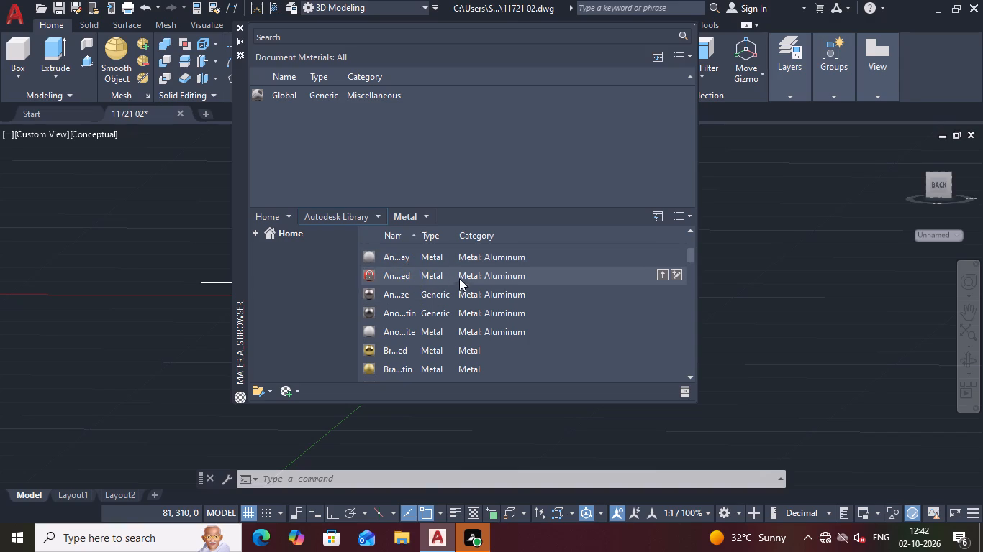
scroll(461, 282, "down", 1)
scroll(425, 354, "down", 2)
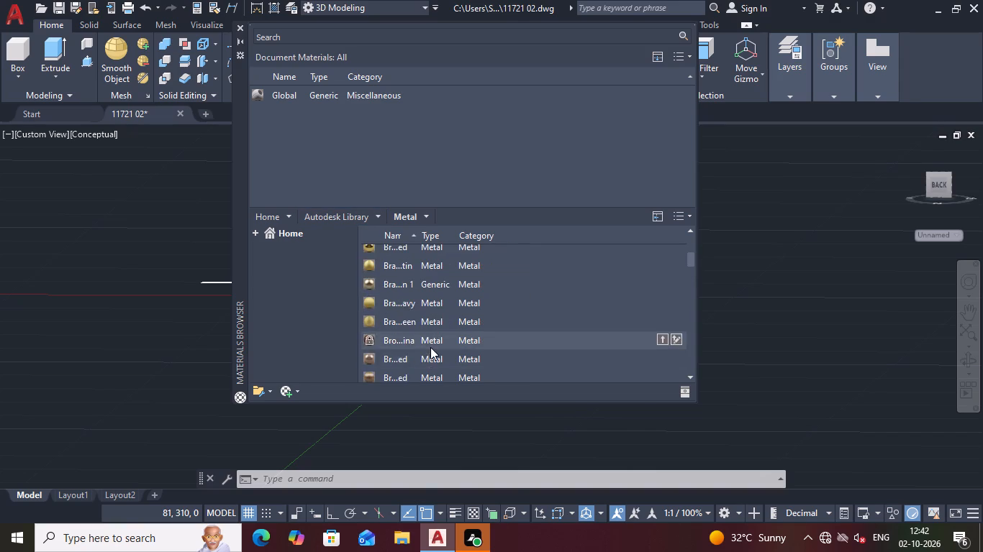
scroll(430, 347, "down", 11)
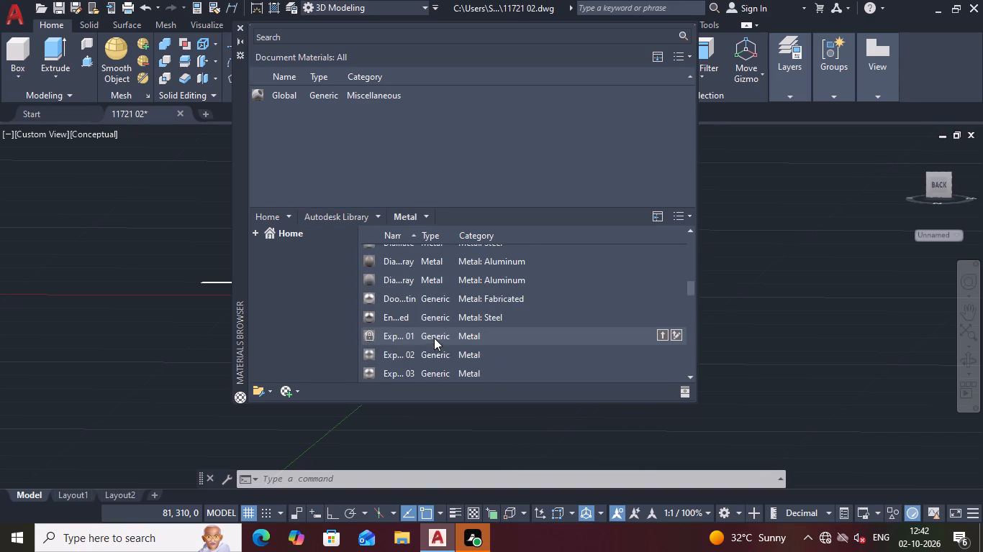
scroll(434, 338, "down", 5)
scroll(432, 322, "up", 1)
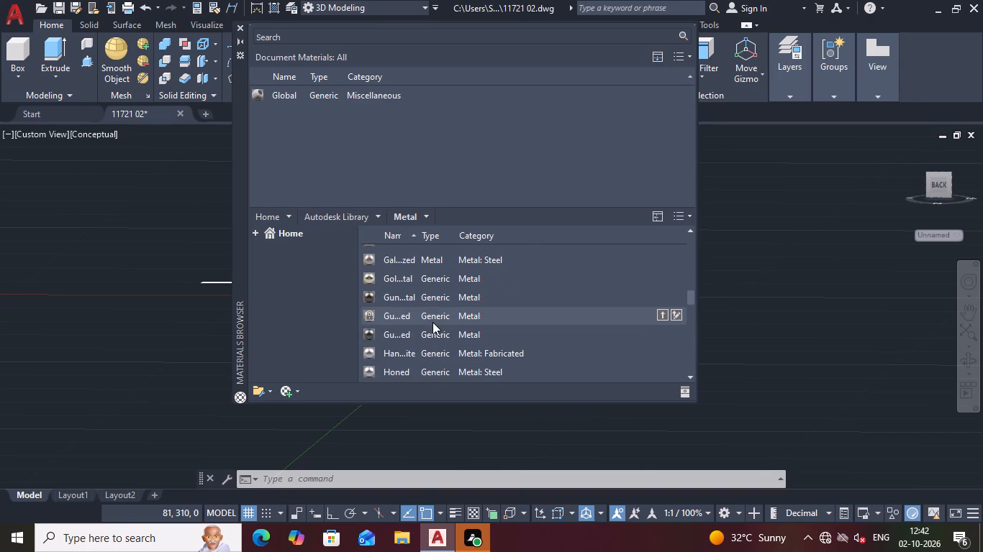
scroll(432, 322, "up", 1)
scroll(432, 322, "down", 2)
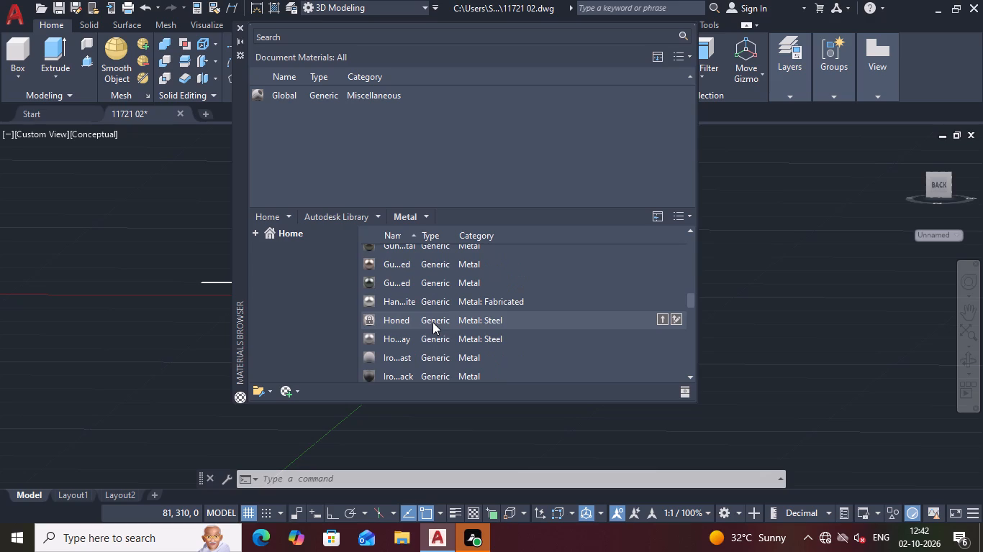
scroll(432, 321, "down", 6)
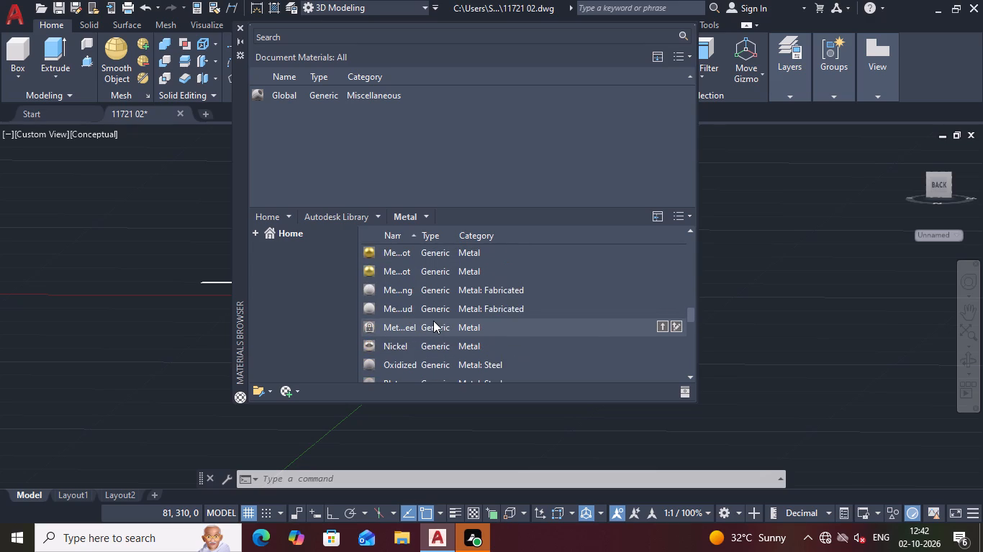
scroll(433, 321, "down", 7)
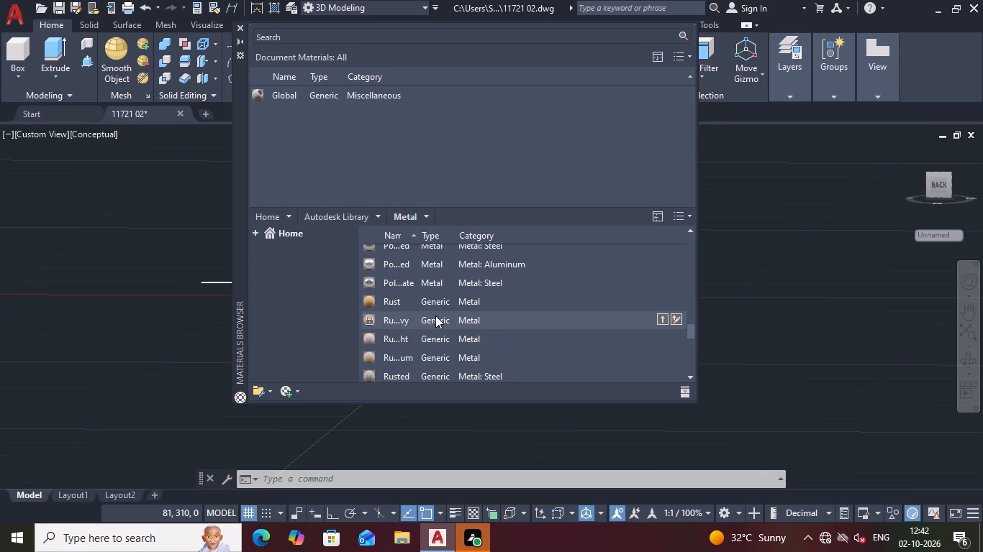
scroll(438, 312, "down", 6)
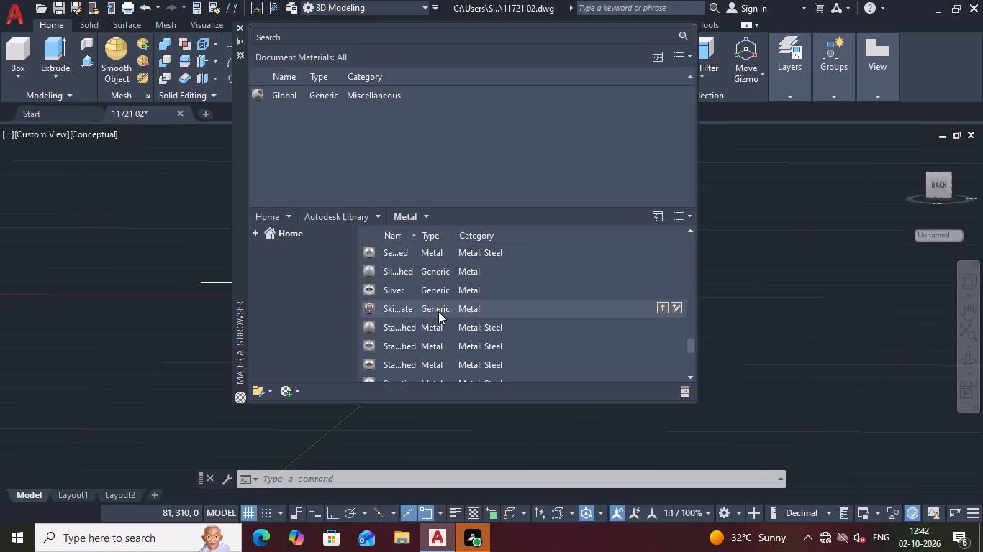
scroll(438, 311, "down", 5)
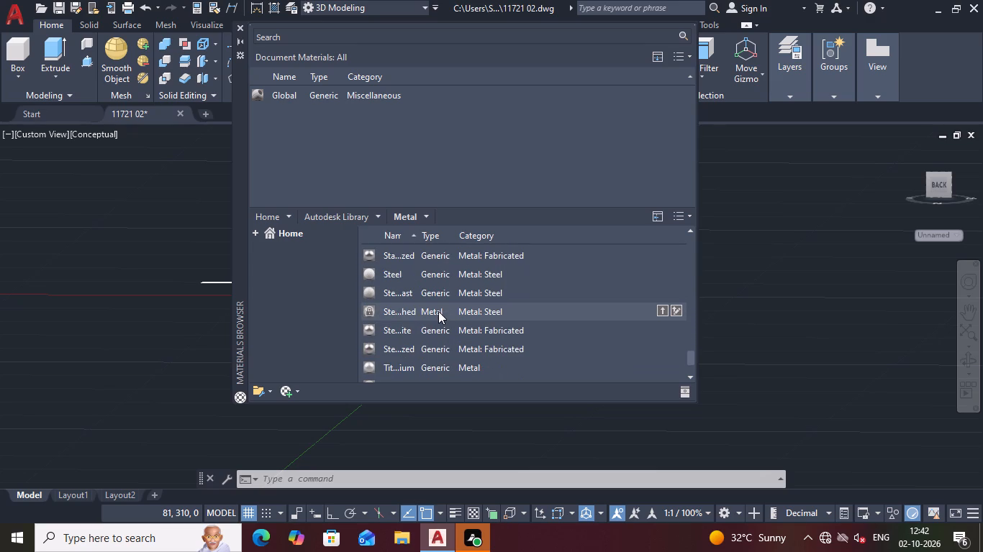
scroll(438, 311, "down", 3)
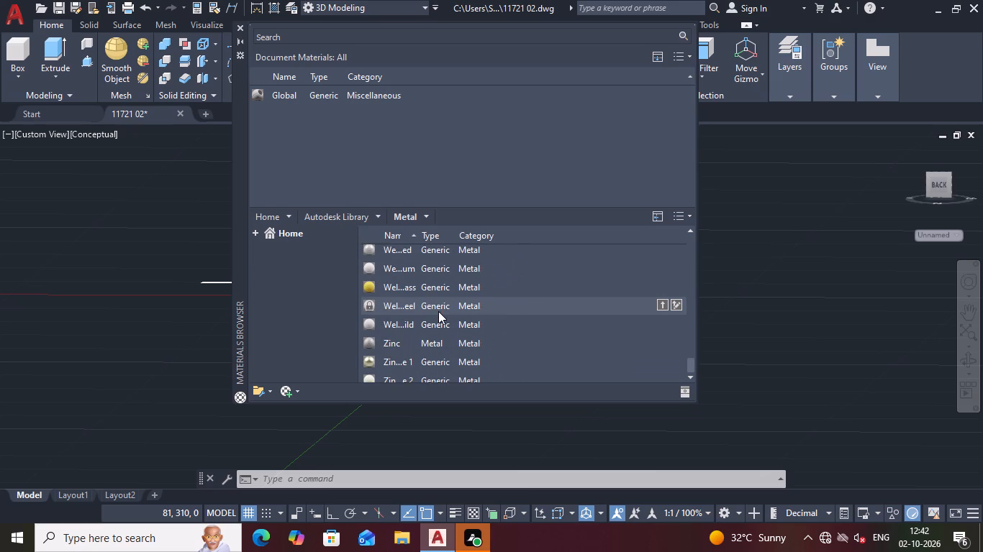
scroll(438, 311, "down", 2)
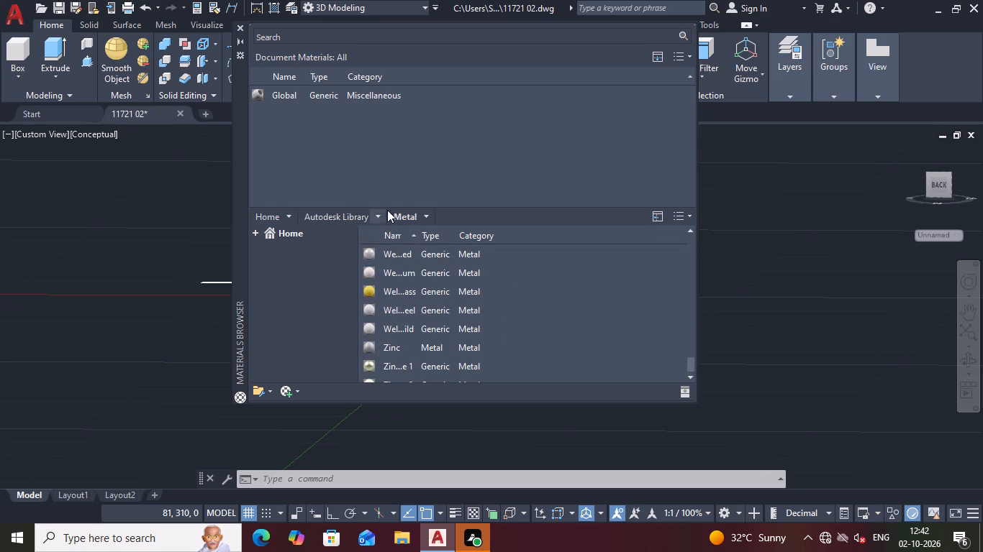
Add the Weld - Aluminum material from the library's Metal category to the document materials.
left_click(425, 213)
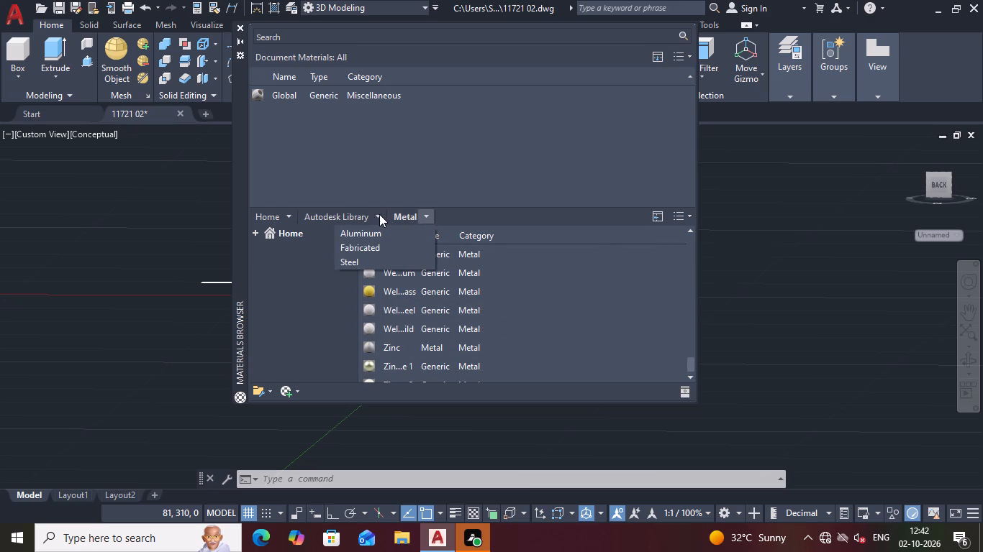
left_click(373, 214)
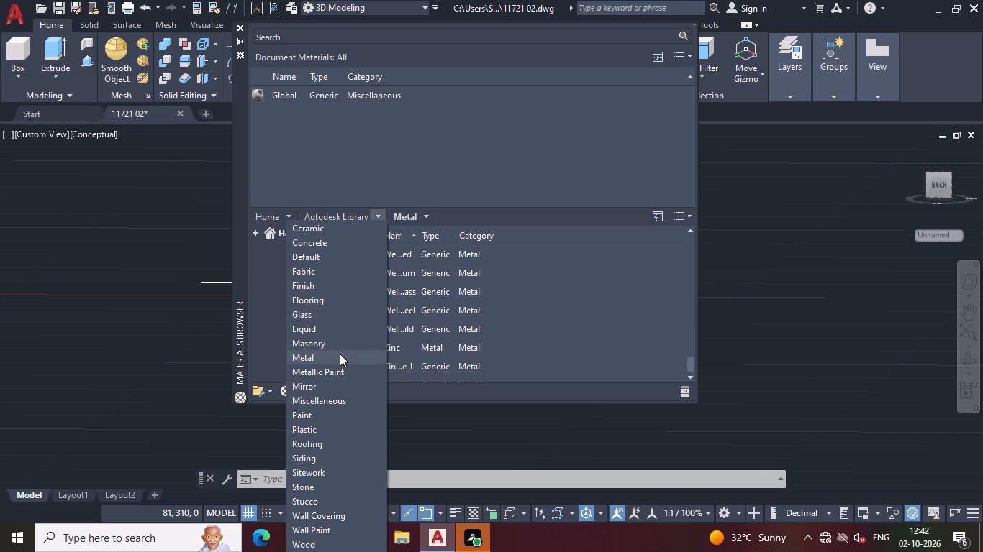
scroll(343, 367, "down", 1)
scroll(317, 489, "down", 2)
left_click(311, 361)
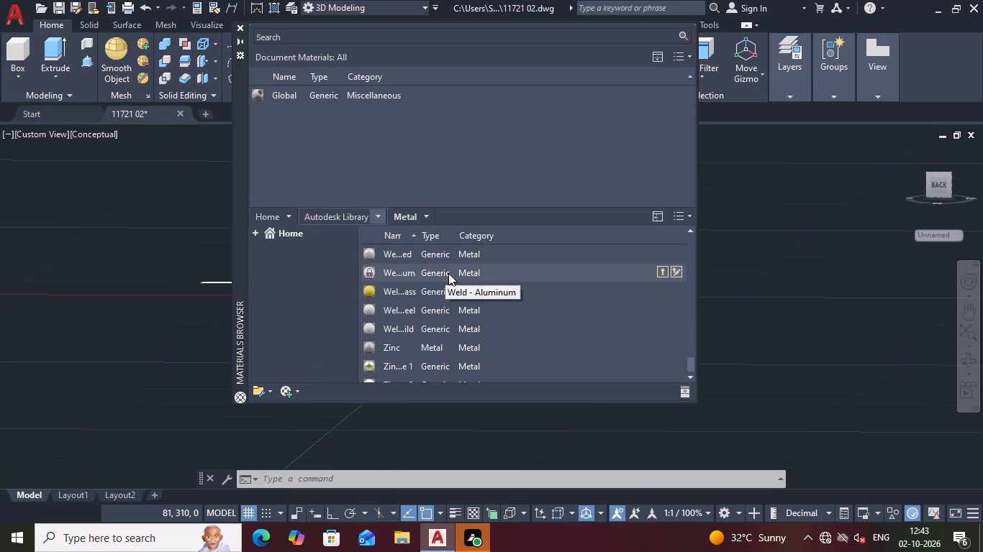
left_click(661, 272)
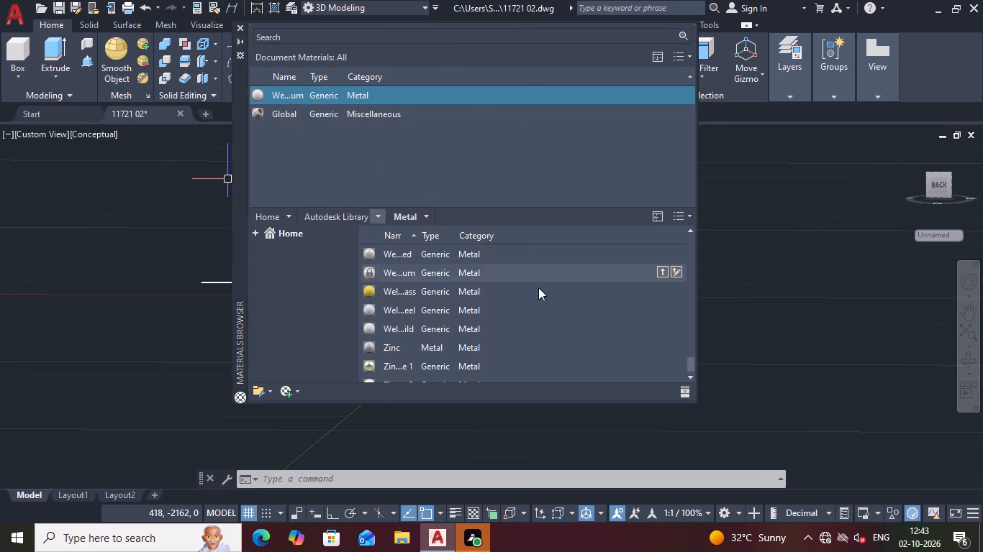
Shift the materials browser clear of the knuckle joint and assign the Global material to the whole joint.
left_click_drag(510, 390, 571, 397)
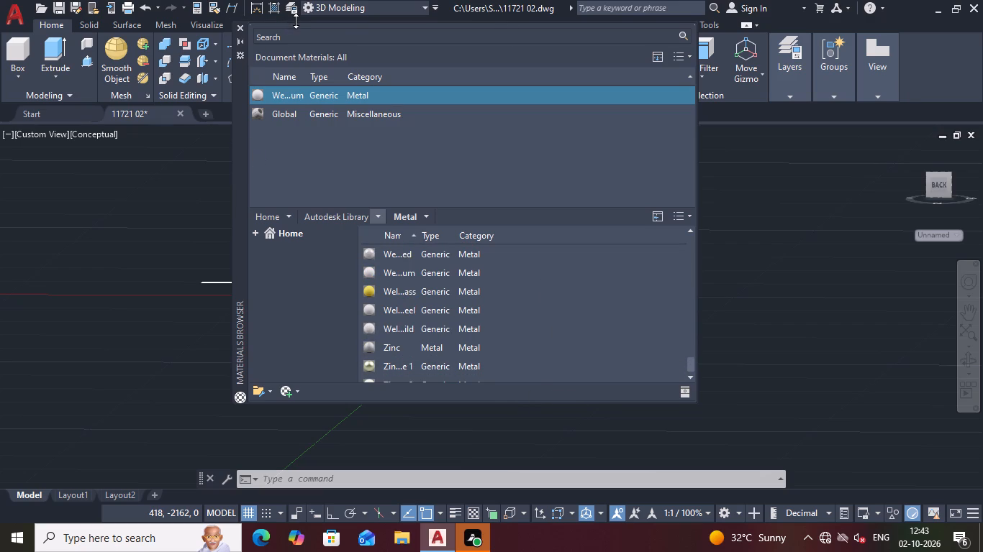
left_click_drag(296, 21, 358, 25)
left_click_drag(239, 67, 156, 132)
left_click(156, 132)
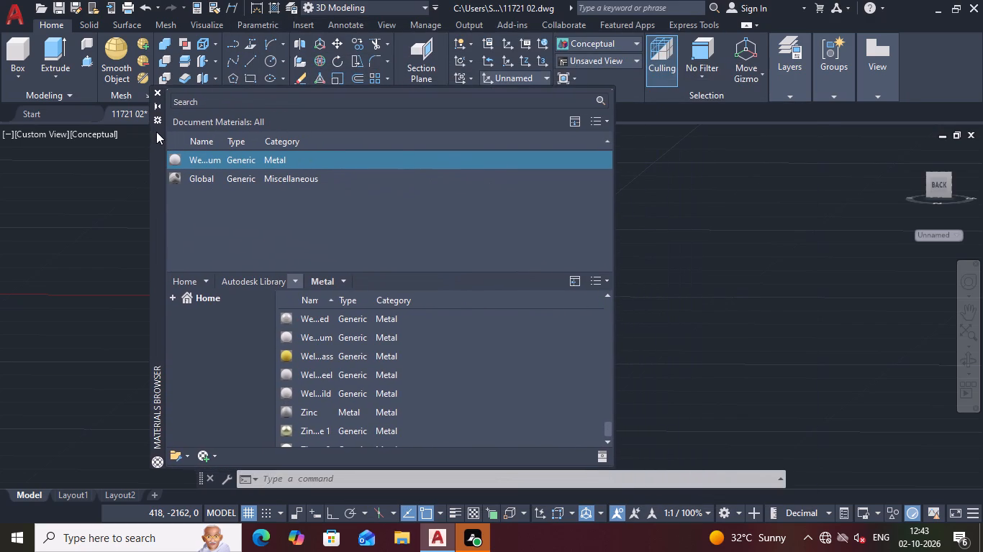
scroll(579, 200, "down", 1)
scroll(689, 202, "down", 3)
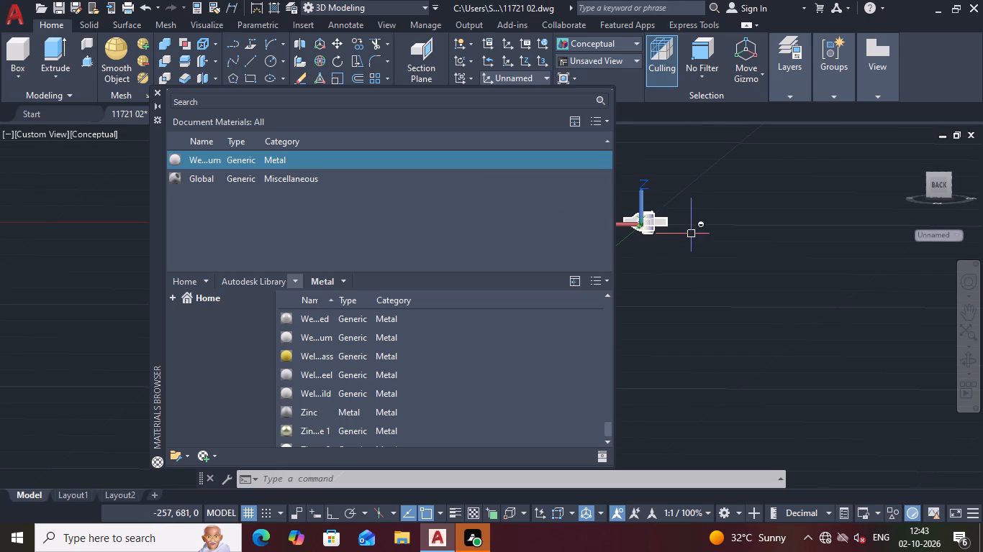
scroll(692, 225, "up", 2)
middle_click_drag(692, 224, 795, 221)
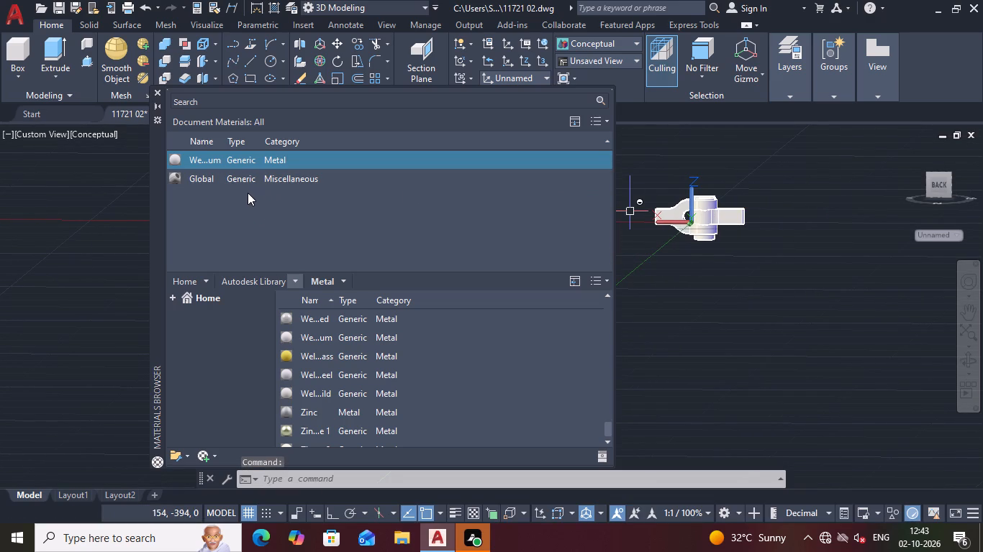
left_click(753, 258)
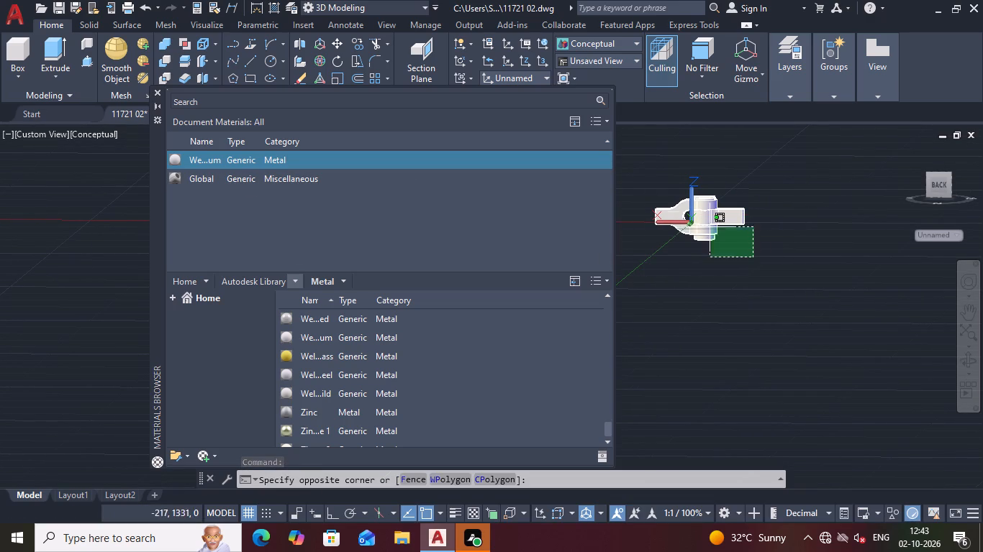
left_click(653, 179)
left_click(286, 178)
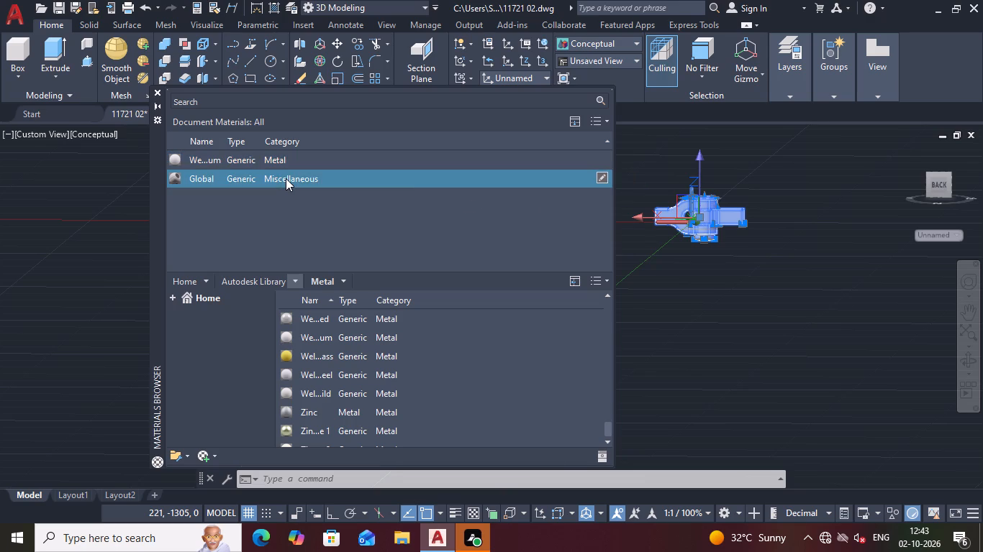
right_click(286, 178)
left_click(338, 190)
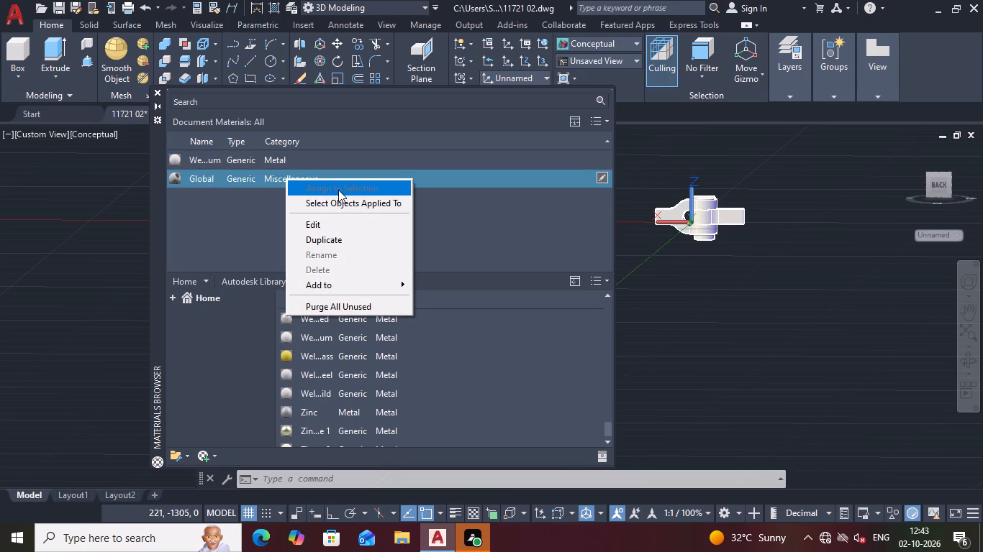
double_click(338, 190)
Close the materials browser, leaving no part of the joint selected.
left_click(736, 216)
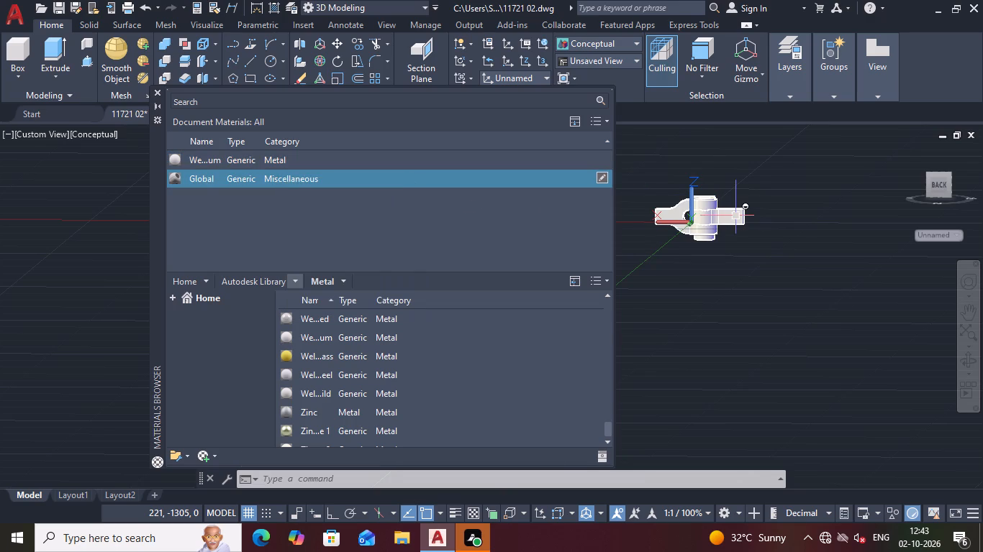
left_click(720, 216)
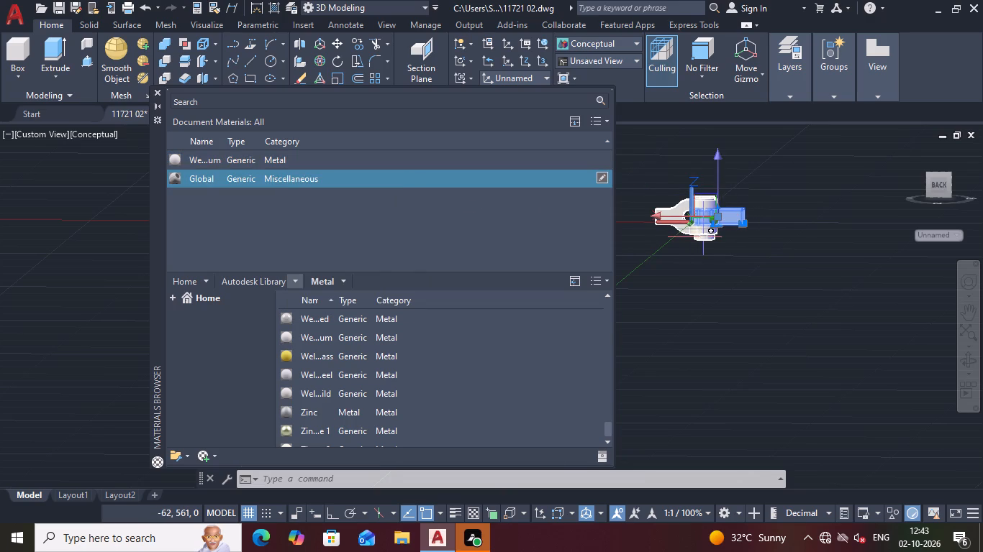
key("Escape")
left_click(160, 93)
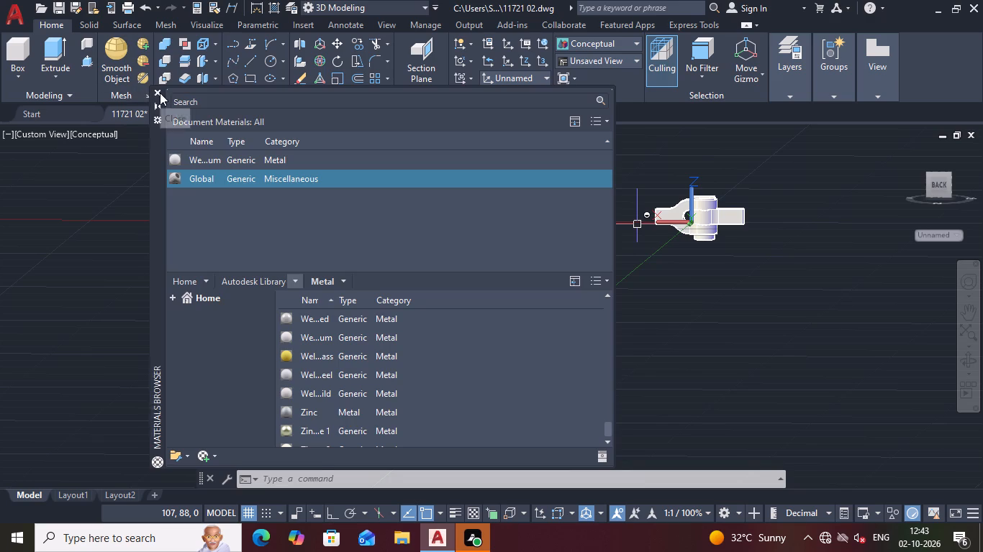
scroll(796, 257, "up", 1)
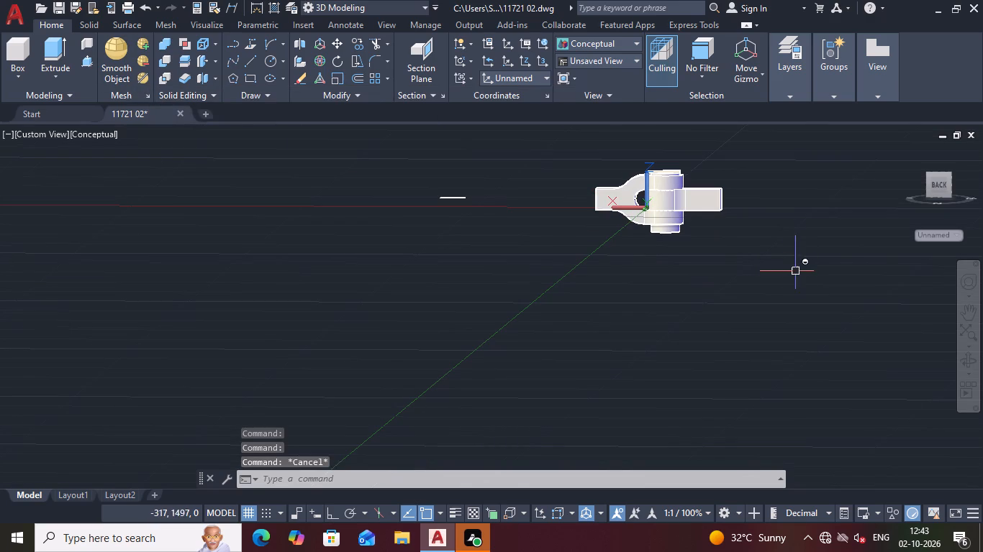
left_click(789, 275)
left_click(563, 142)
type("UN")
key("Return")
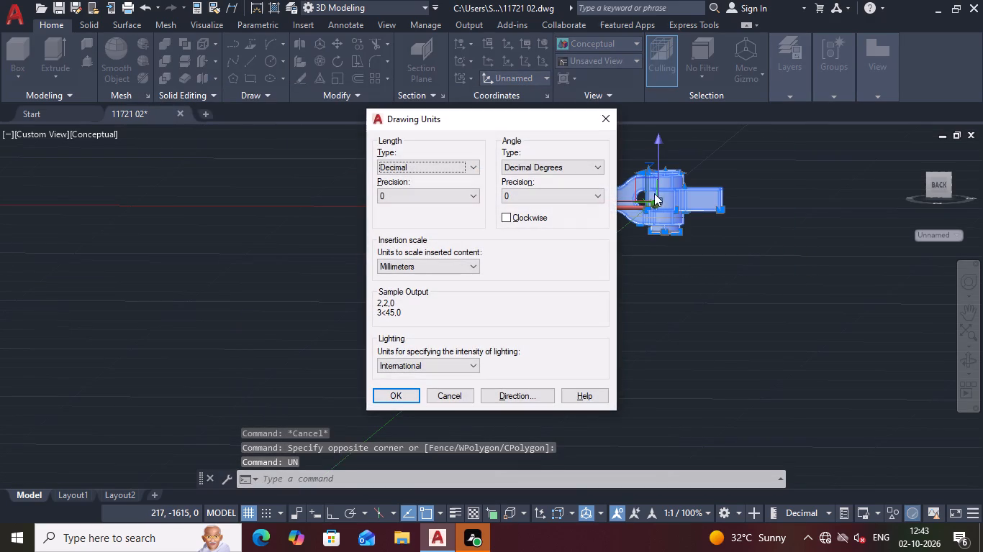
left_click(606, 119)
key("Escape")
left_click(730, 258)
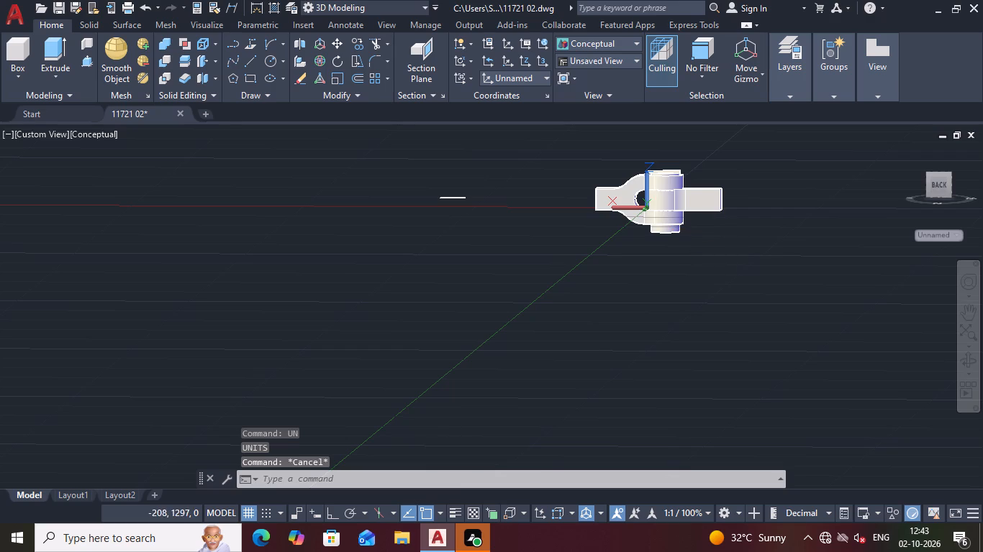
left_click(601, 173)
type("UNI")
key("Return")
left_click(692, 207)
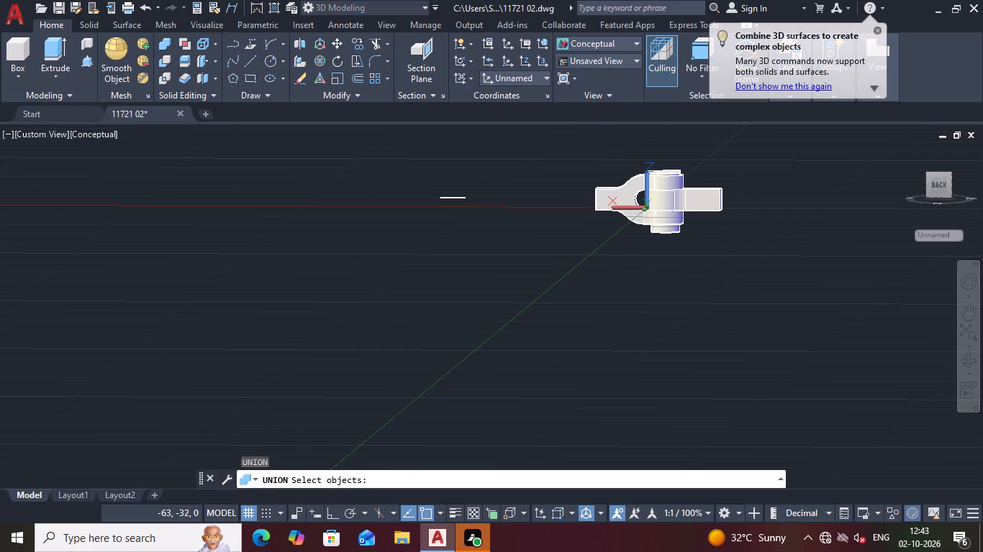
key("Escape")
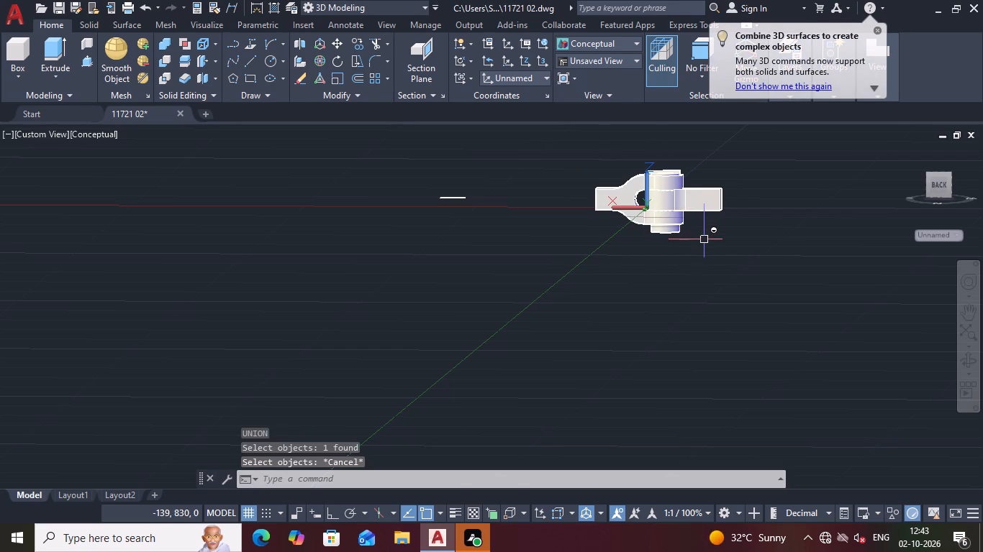
Union all the parts of the knuckle joint into one solid.
left_click(705, 241)
left_click(591, 152)
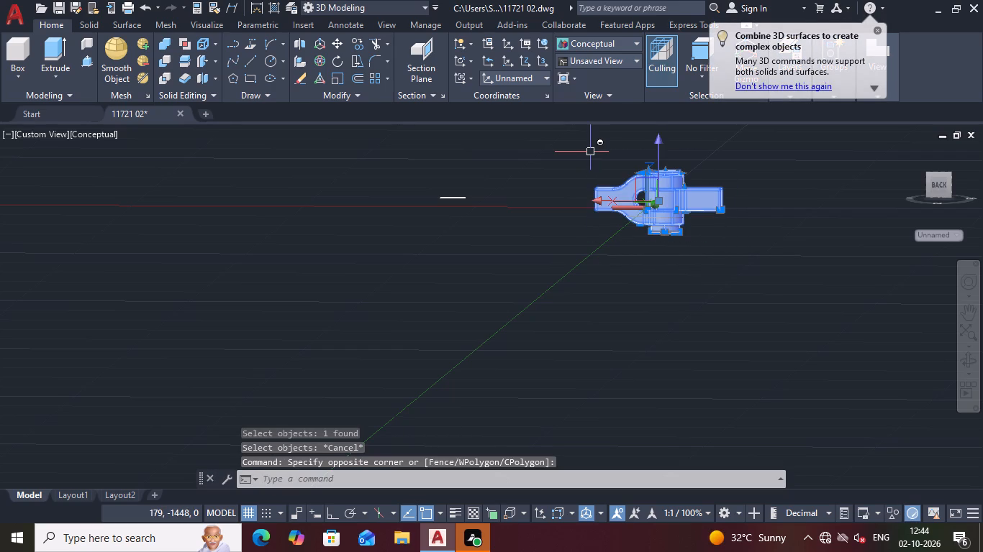
type("UNI")
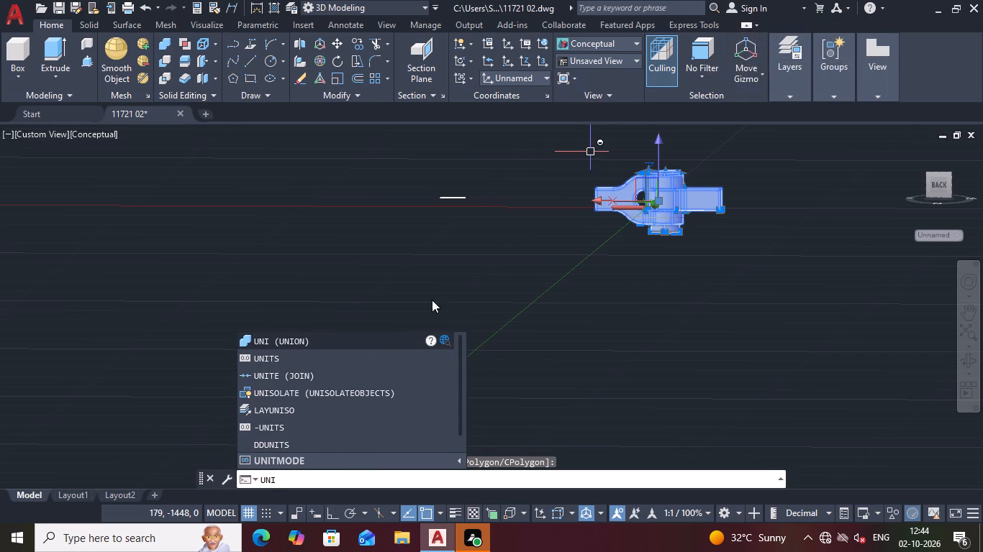
left_click(340, 338)
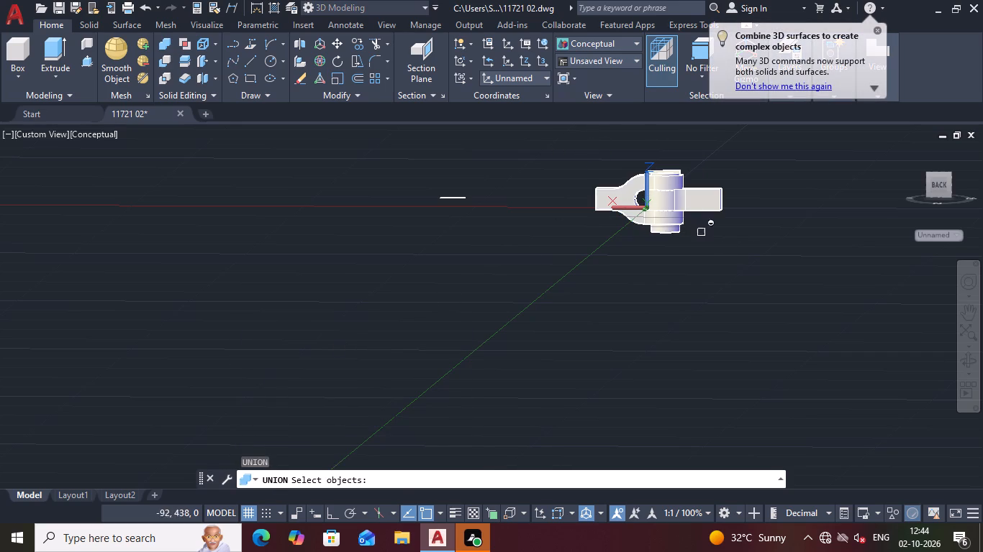
left_click(752, 273)
left_click(559, 149)
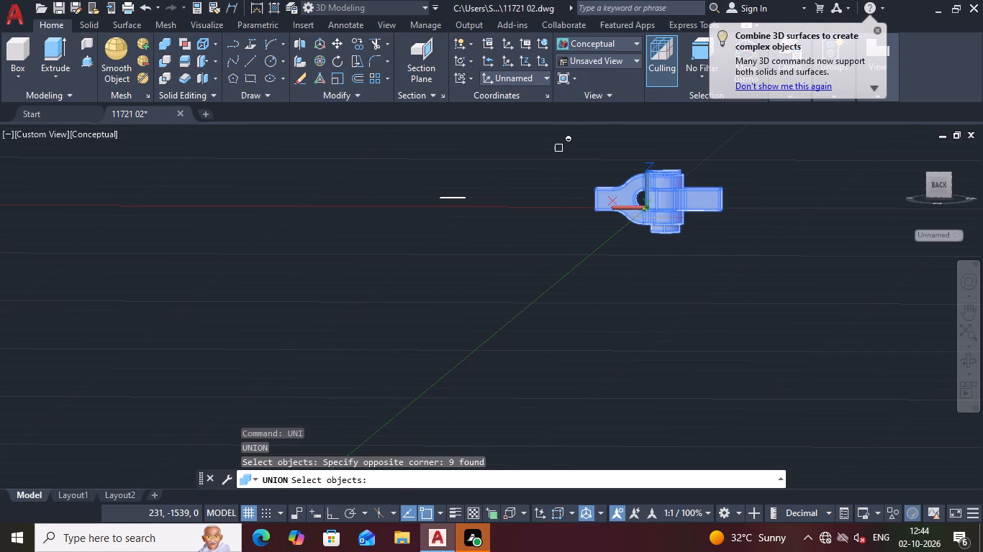
key("Return")
left_click(668, 211)
key("Escape")
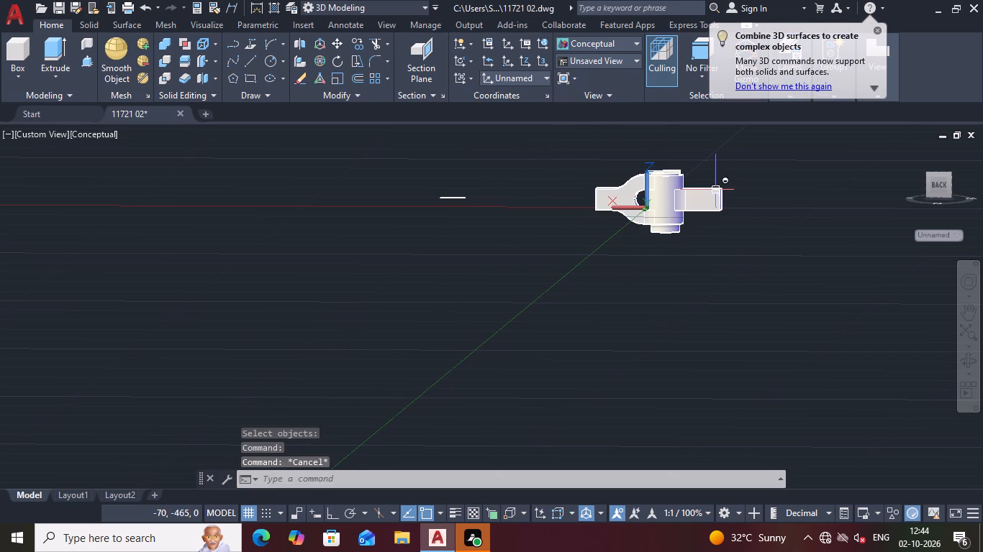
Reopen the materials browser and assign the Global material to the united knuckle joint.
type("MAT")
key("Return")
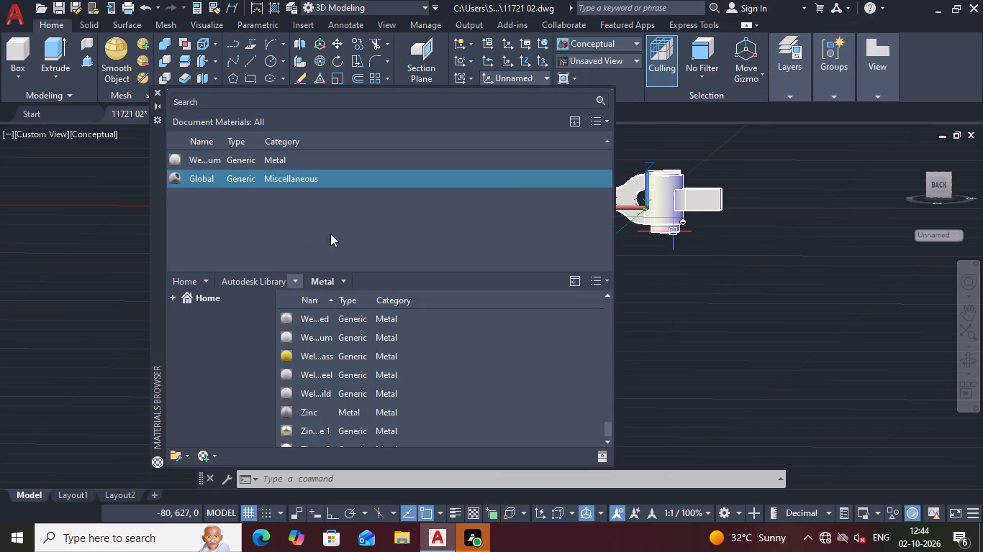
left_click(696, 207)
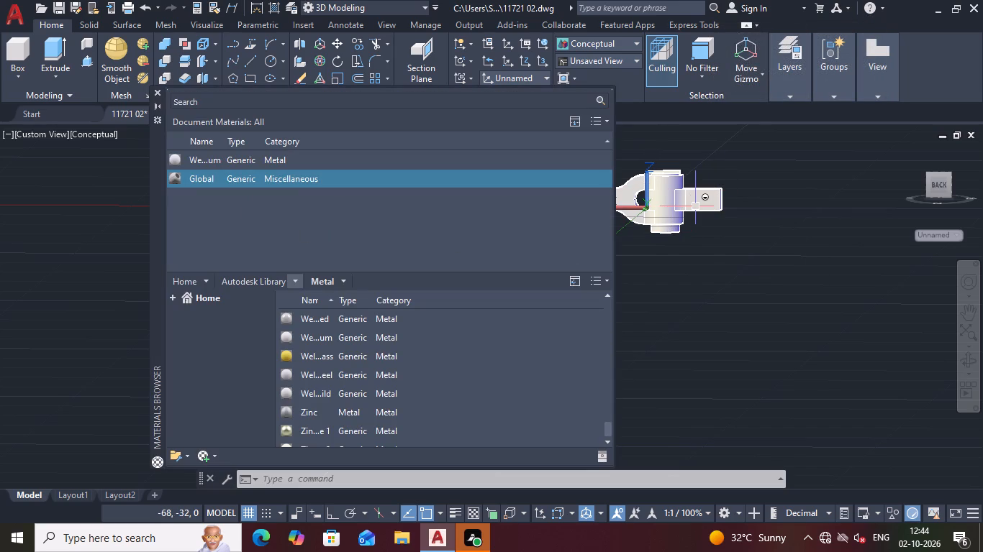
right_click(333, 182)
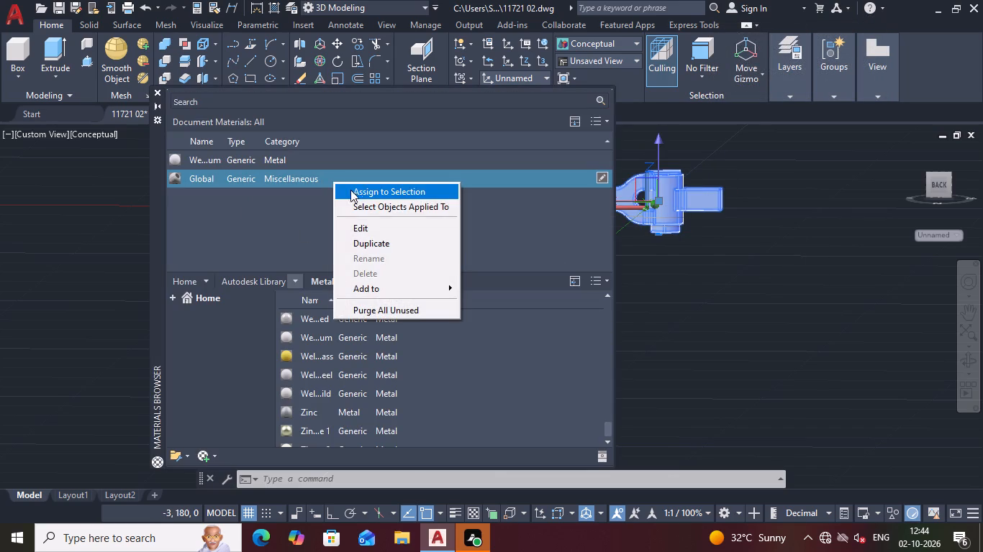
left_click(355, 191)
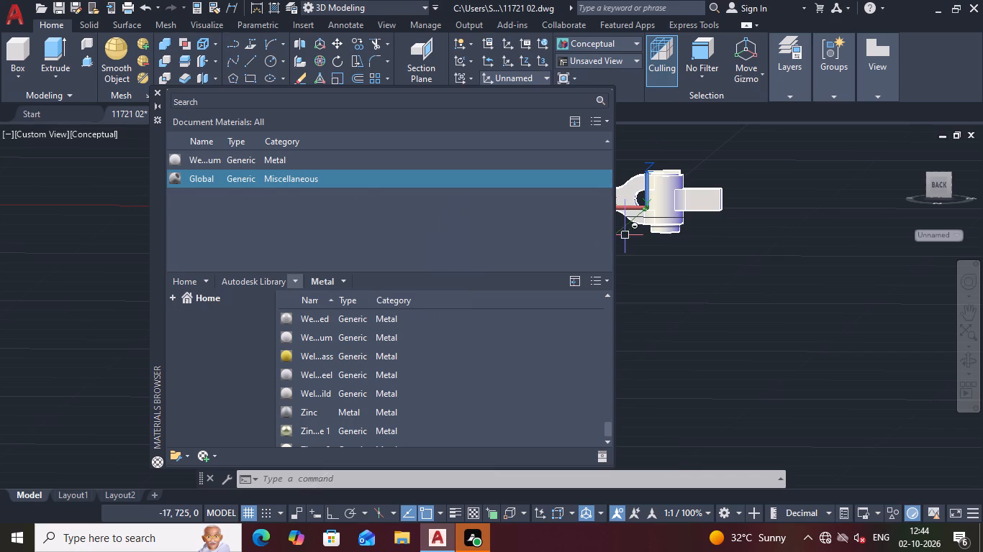
Add the brown Wood: Panels material listed as "Car...ard" from the library's Wood category to the document materials.
scroll(681, 219, "up", 3)
scroll(756, 225, "down", 1)
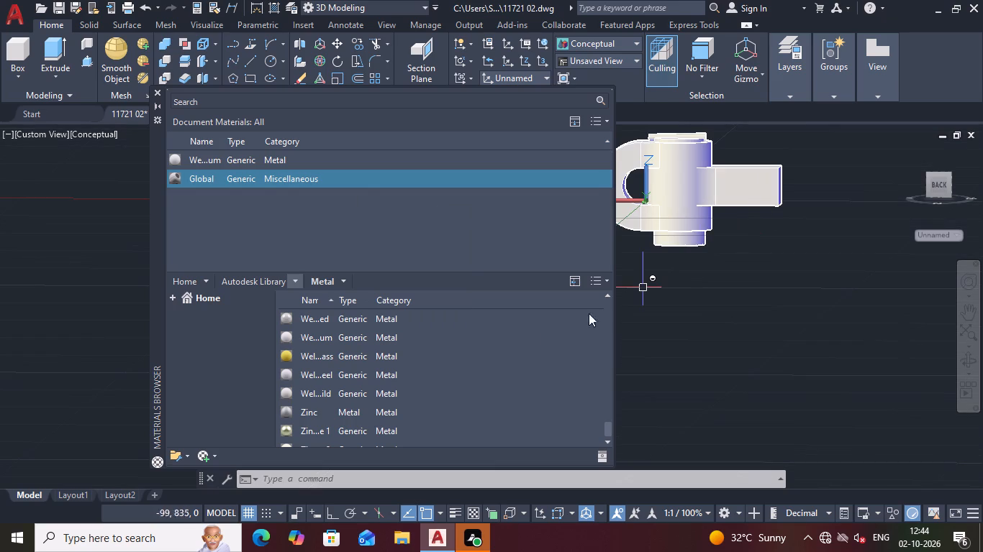
left_click(340, 278)
left_click(294, 282)
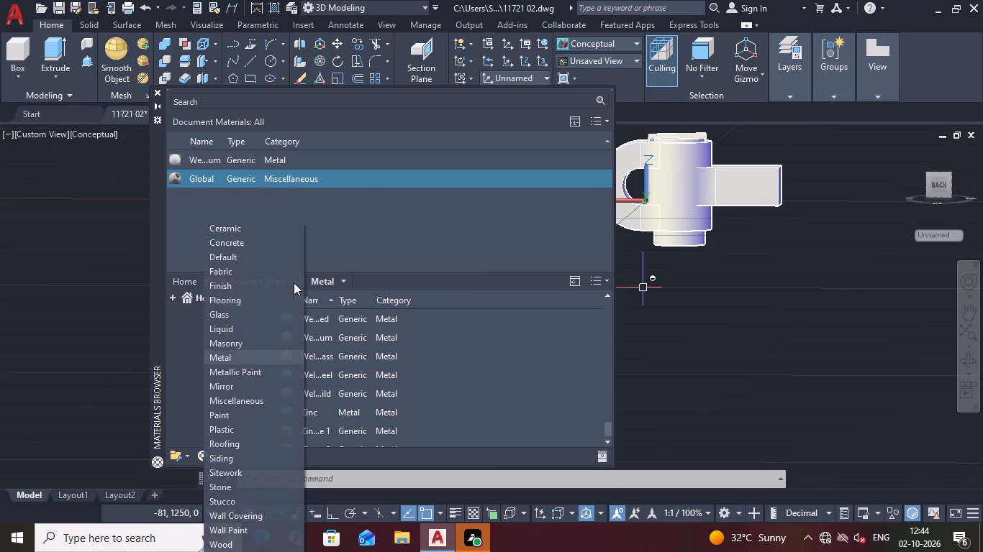
left_click(224, 543)
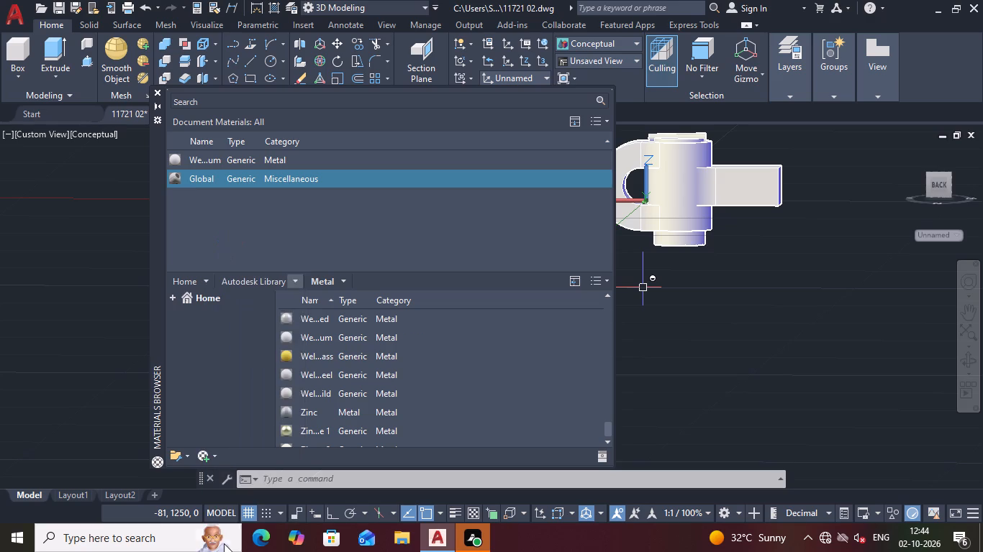
scroll(371, 342, "down", 2)
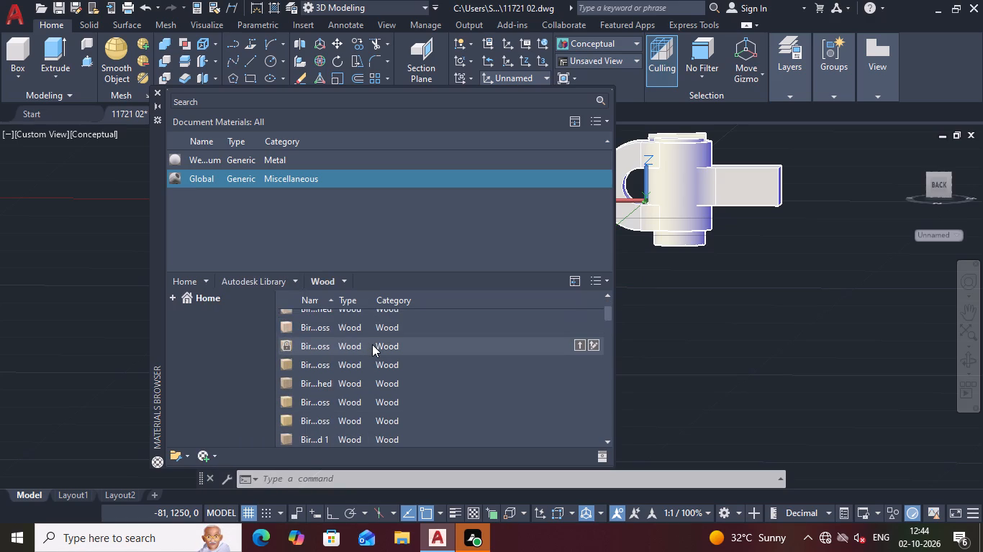
scroll(372, 344, "down", 2)
scroll(350, 411, "down", 2)
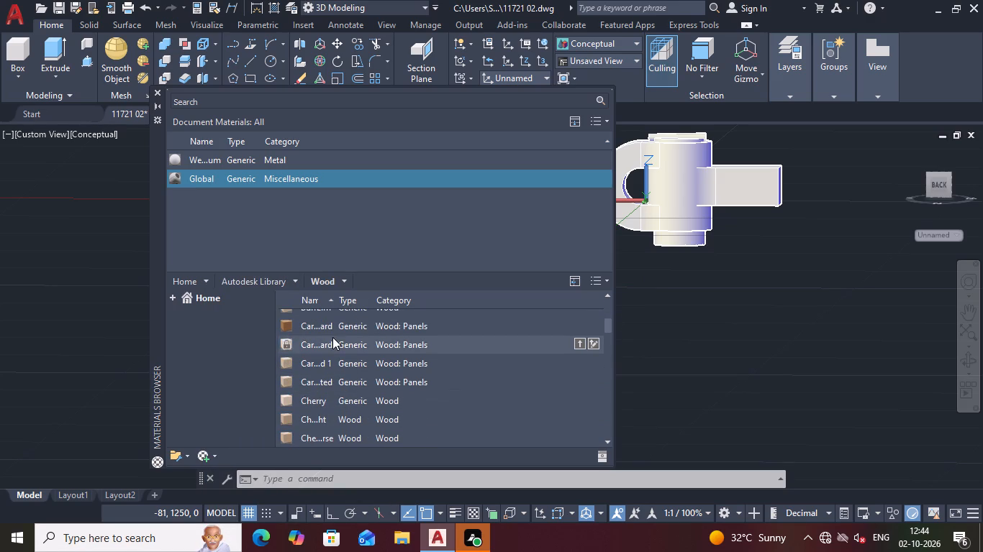
left_click(579, 322)
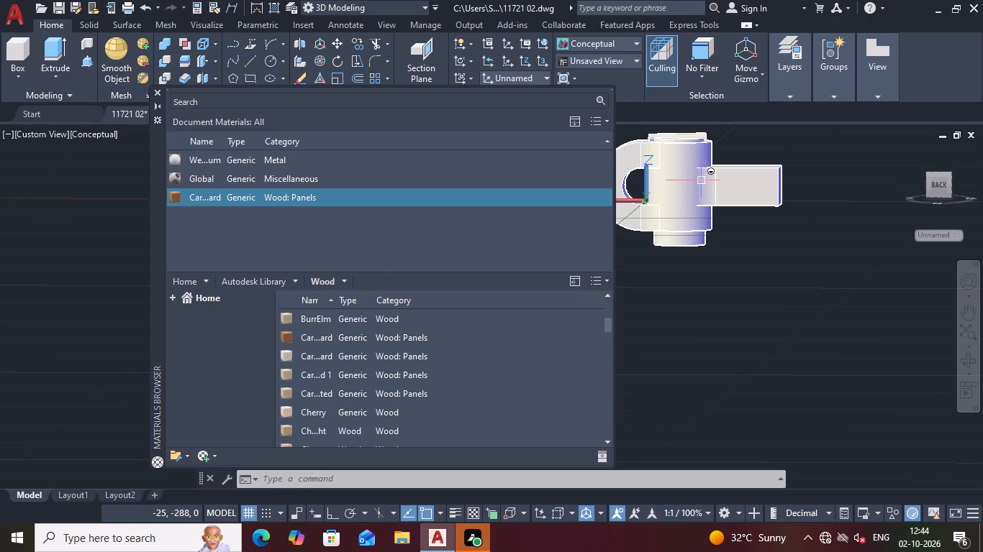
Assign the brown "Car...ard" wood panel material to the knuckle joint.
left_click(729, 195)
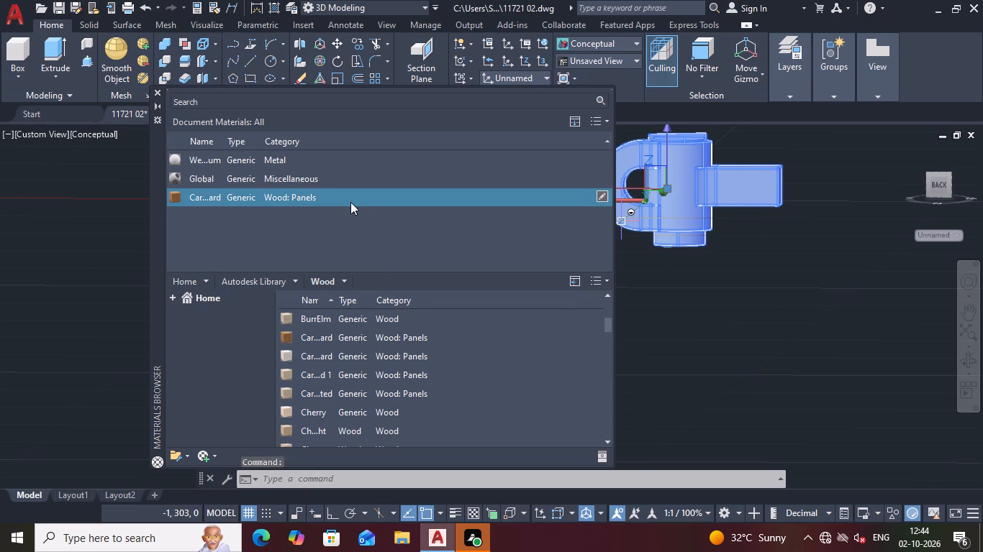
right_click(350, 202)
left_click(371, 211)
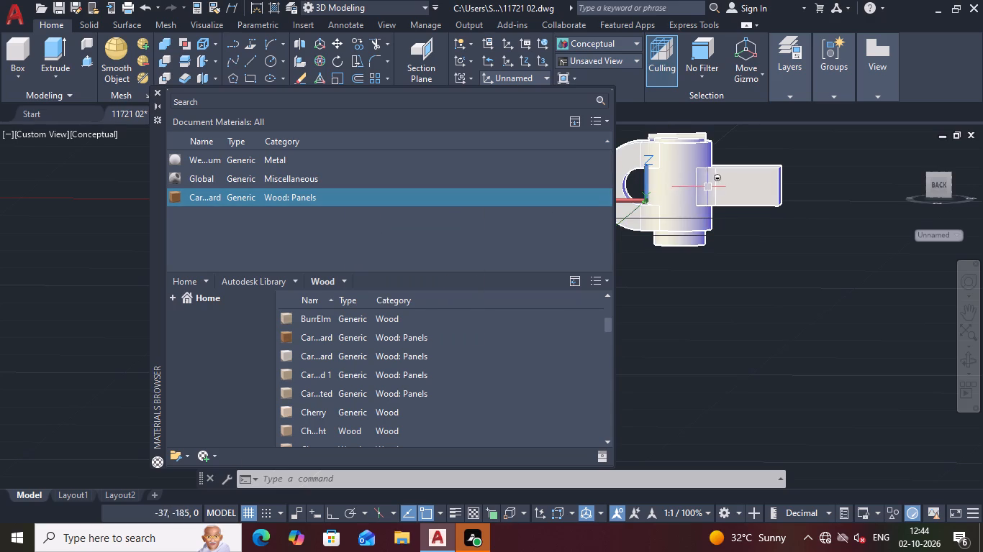
Apply the Wood: Panels material listed as "Car...d 1" from the library to the knuckle joint.
scroll(710, 187, "down", 1)
scroll(710, 187, "up", 5)
scroll(752, 218, "down", 1)
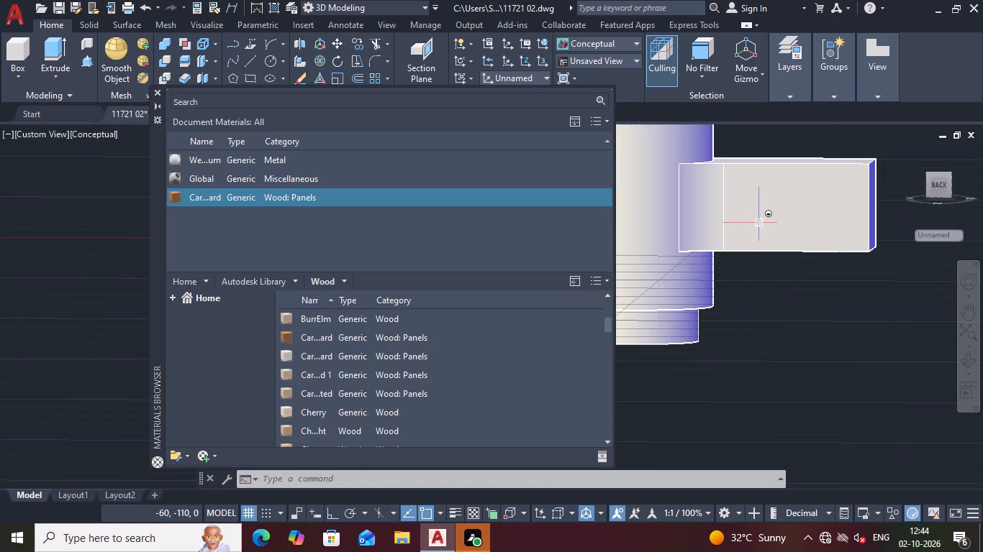
scroll(761, 234, "down", 2)
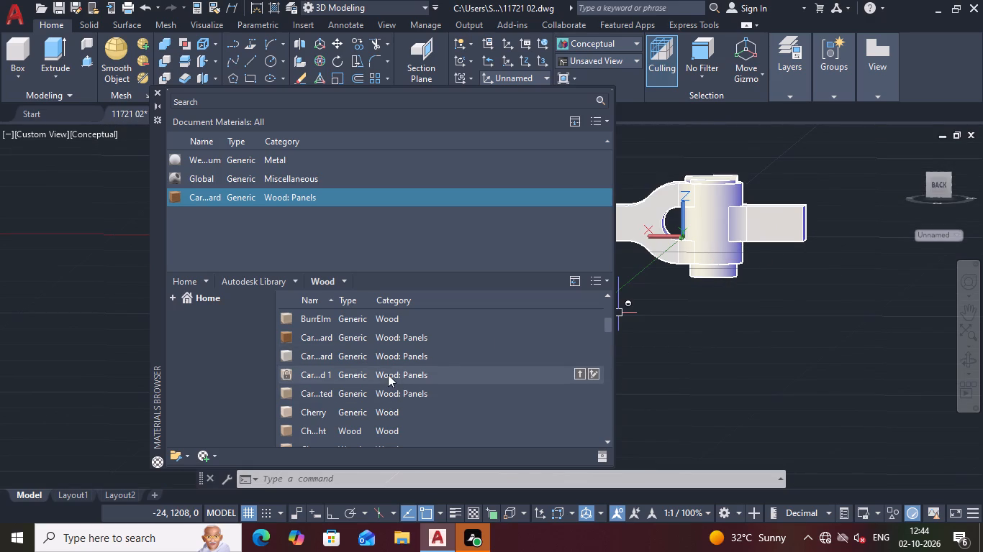
left_click_drag(388, 374, 698, 209)
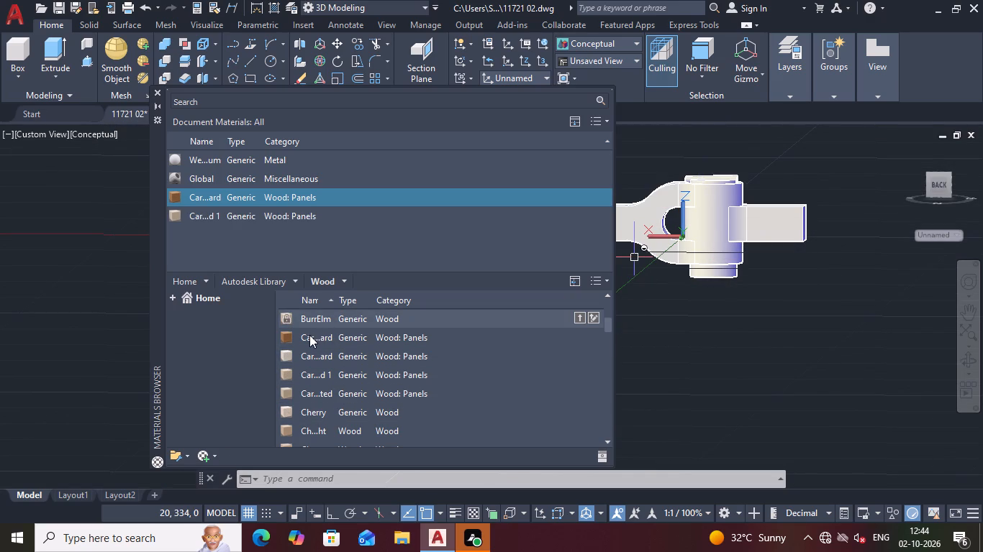
Apply the Blue glazing material from the library's Glass category to the knuckle joint.
left_click(290, 280)
left_click(295, 280)
left_click(295, 280)
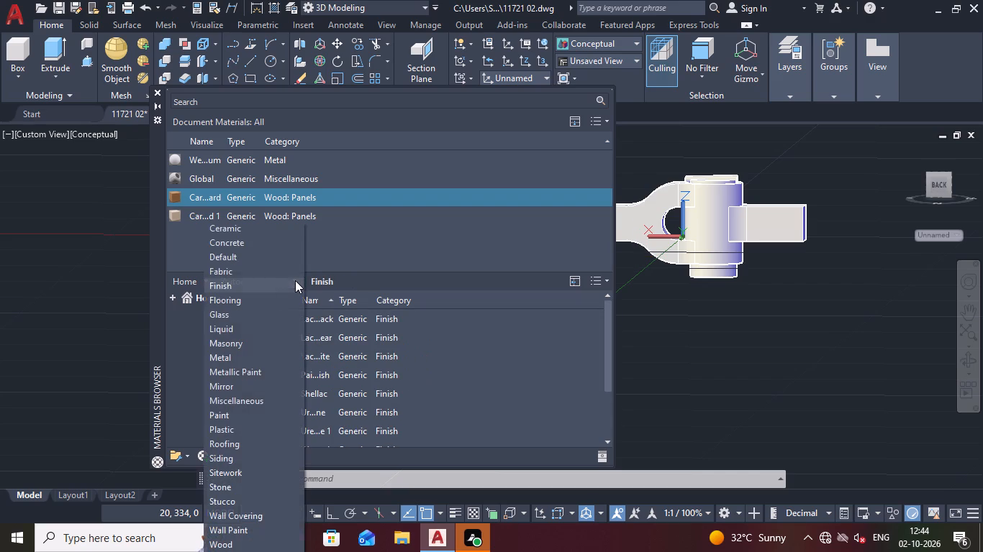
left_click(244, 313)
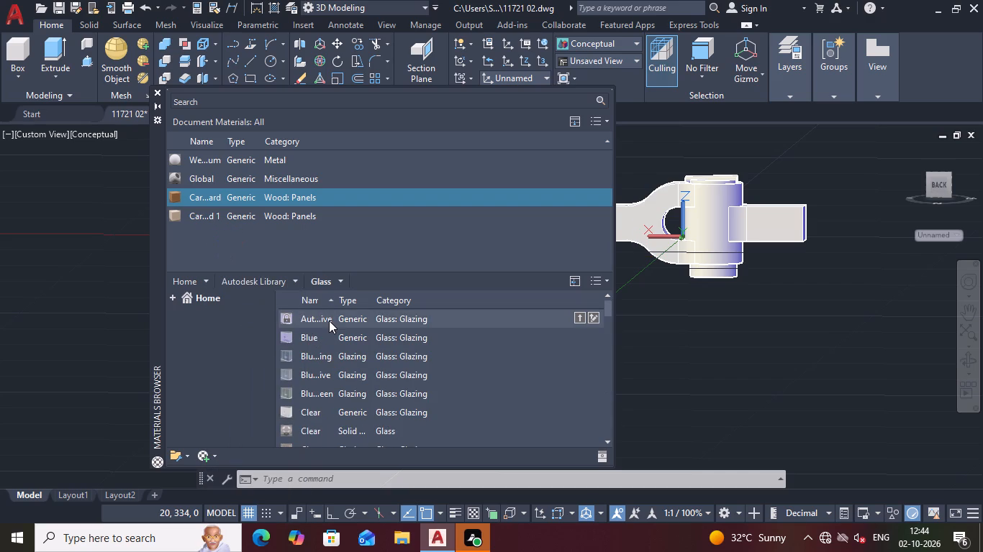
left_click_drag(314, 336, 690, 230)
left_click_drag(690, 230, 699, 222)
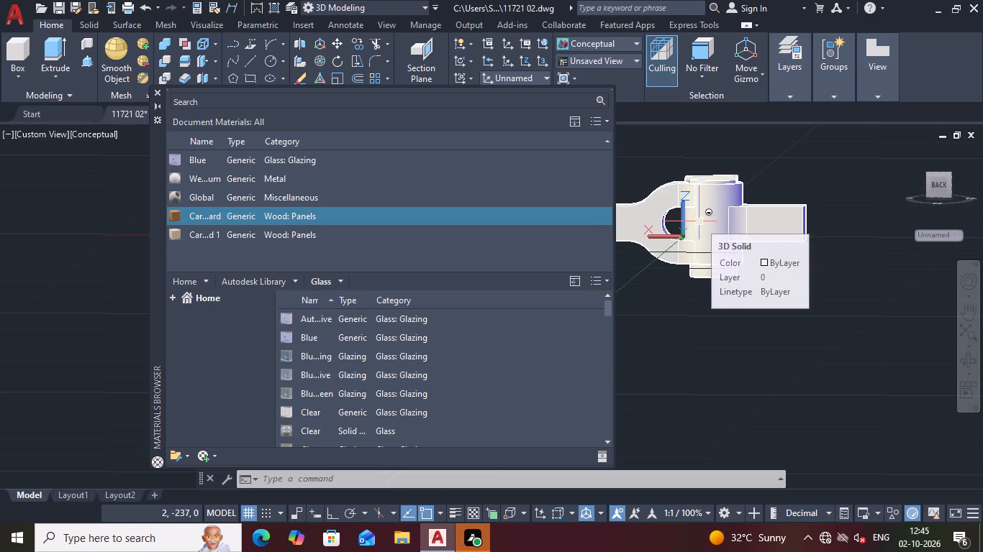
Apply the library's Clear solid glass material to the knuckle joint and close the materials browser.
left_click_drag(317, 432, 697, 216)
key("Escape")
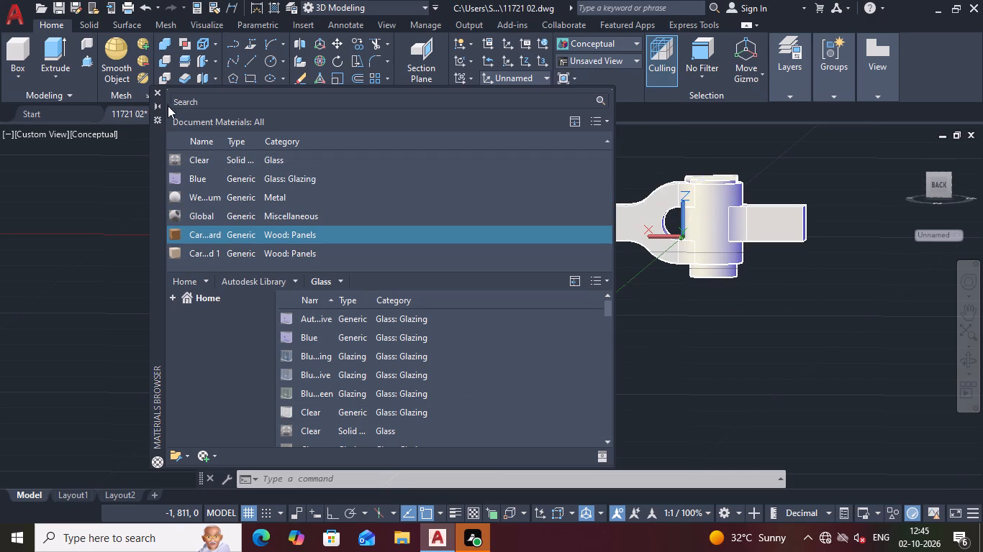
left_click(158, 90)
Examine the knuckle joint from the back and front, ending in a view centred on the edge between its top and front.
scroll(714, 339, "down", 1)
key("Escape")
middle_click_drag(814, 304, 814, 305)
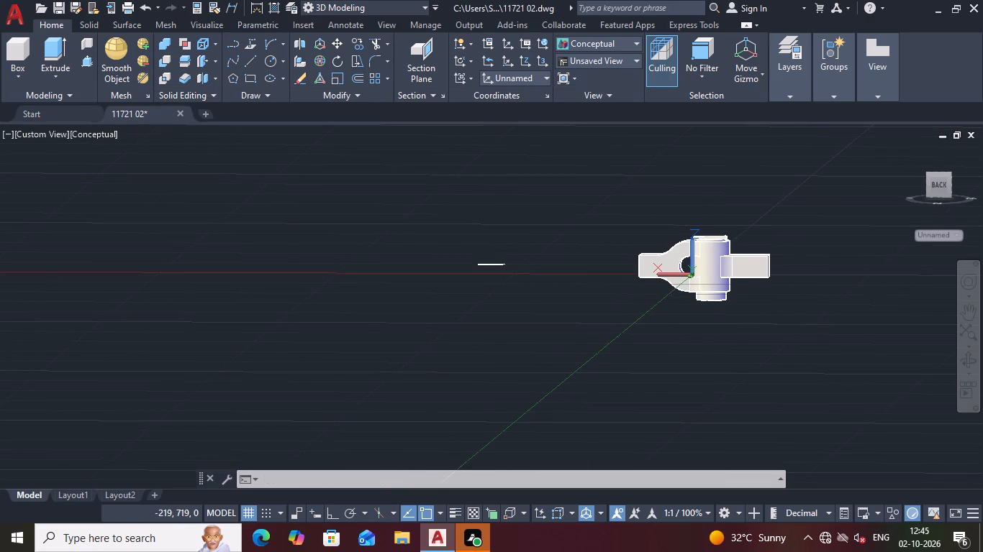
middle_click_drag(814, 305, 725, 305)
scroll(700, 295, "up", 1)
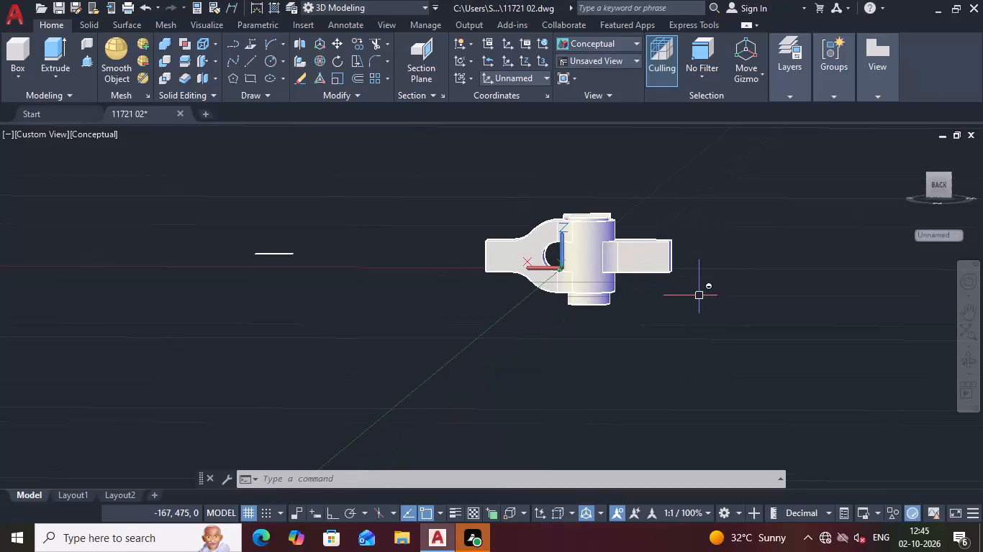
middle_click_drag(705, 319, 438, 324, "shift")
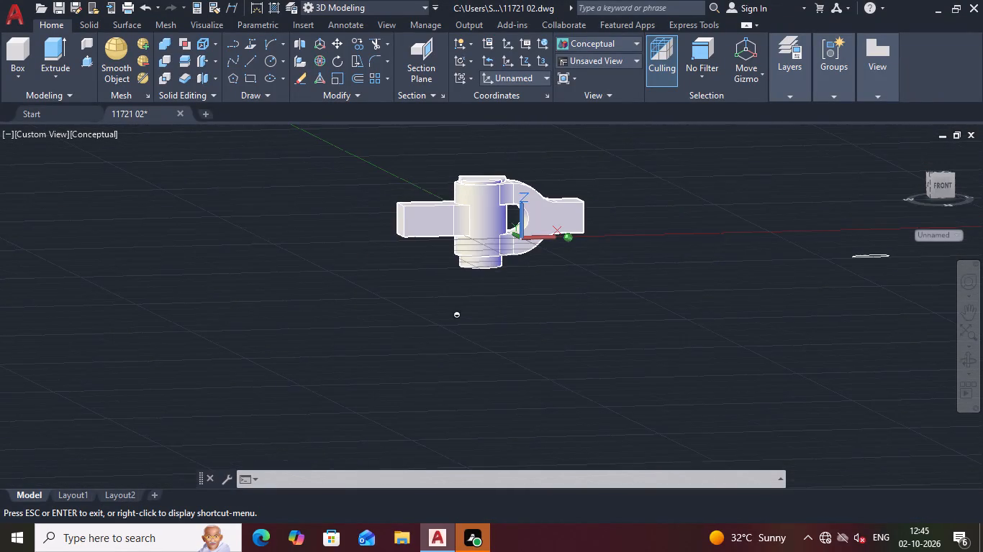
middle_click_drag(438, 324, 435, 324, "shift")
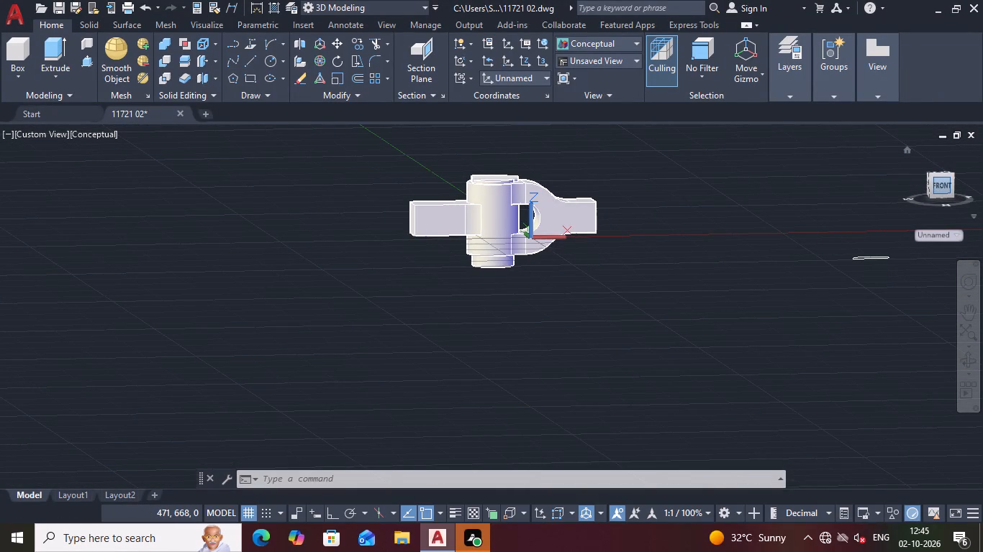
left_click(941, 175)
left_click(941, 175)
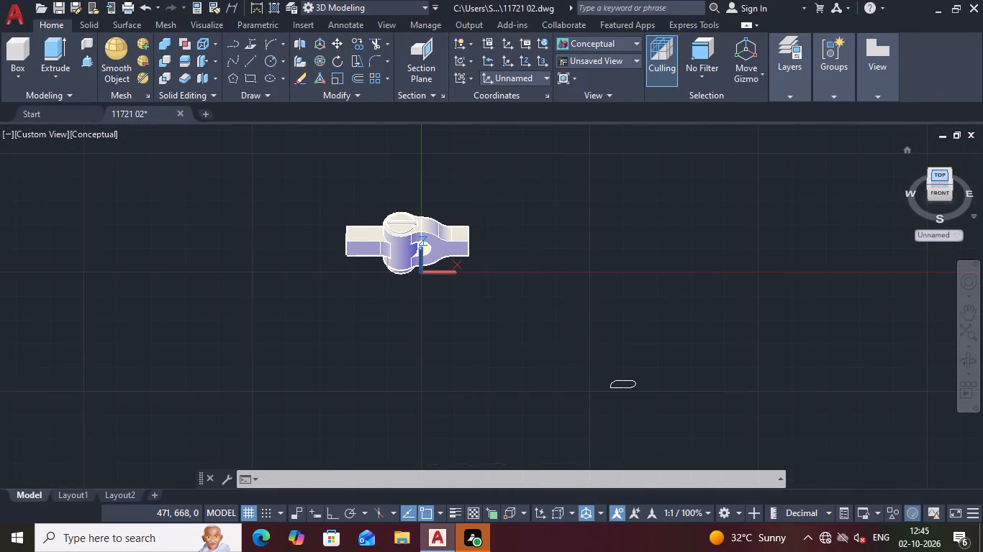
Draw a circle of about 252 radius around the knuckle joint, centred on the pin in the top view.
middle_click_drag(474, 197, 545, 252)
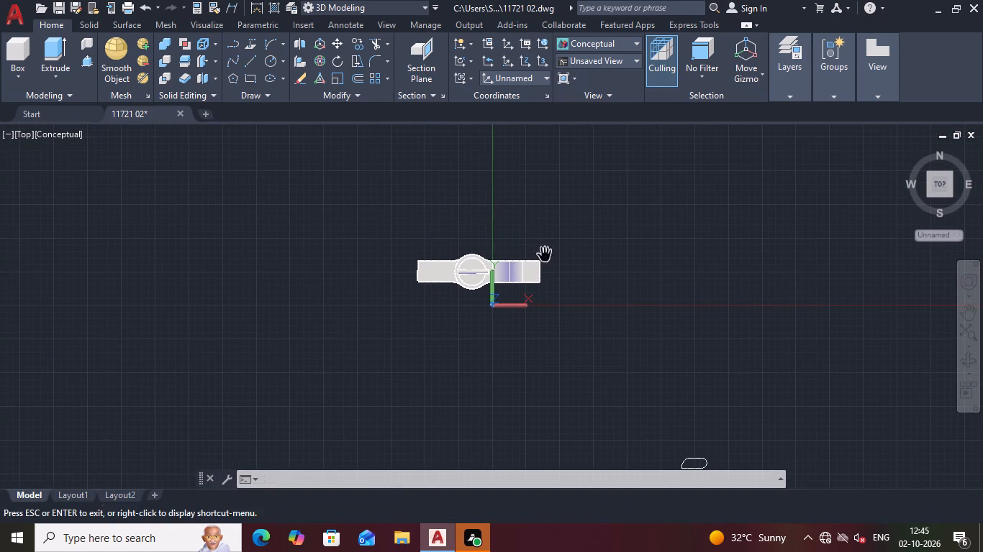
left_click(269, 60)
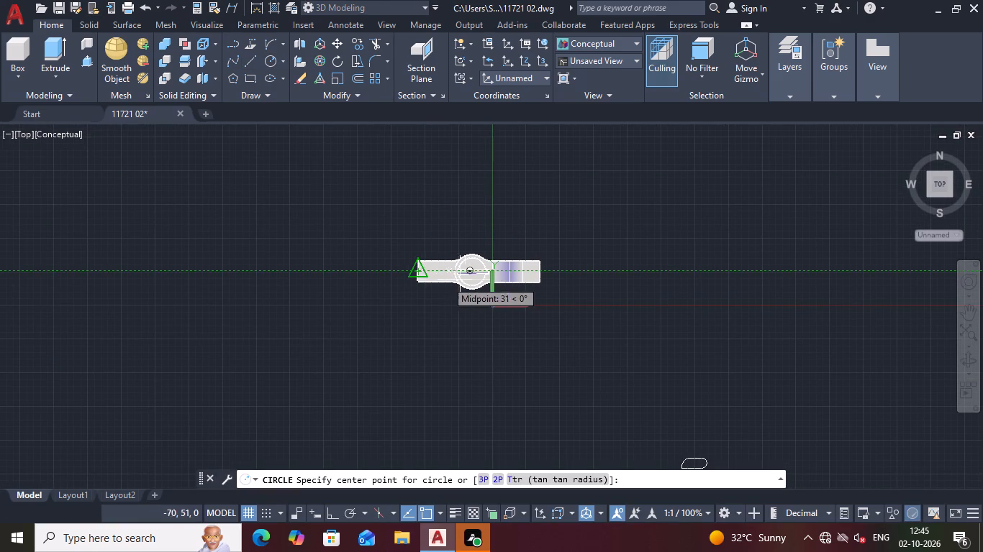
scroll(474, 273, "up", 3)
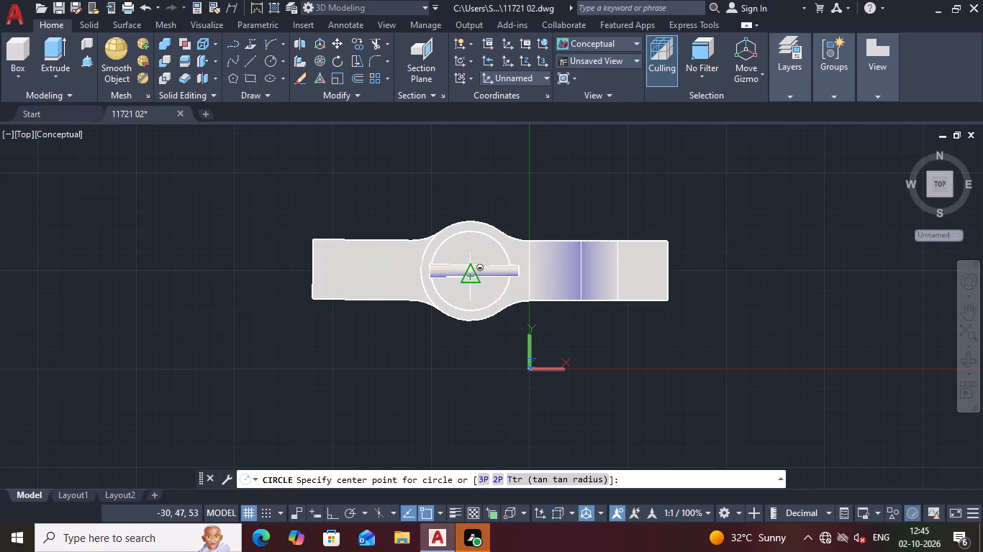
left_click(471, 267)
scroll(474, 298, "down", 2)
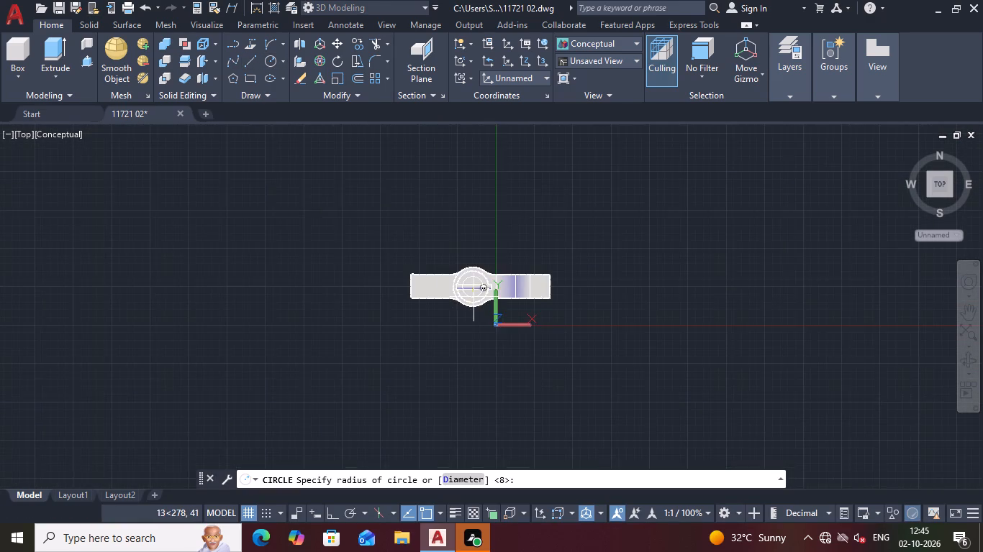
scroll(474, 299, "down", 1)
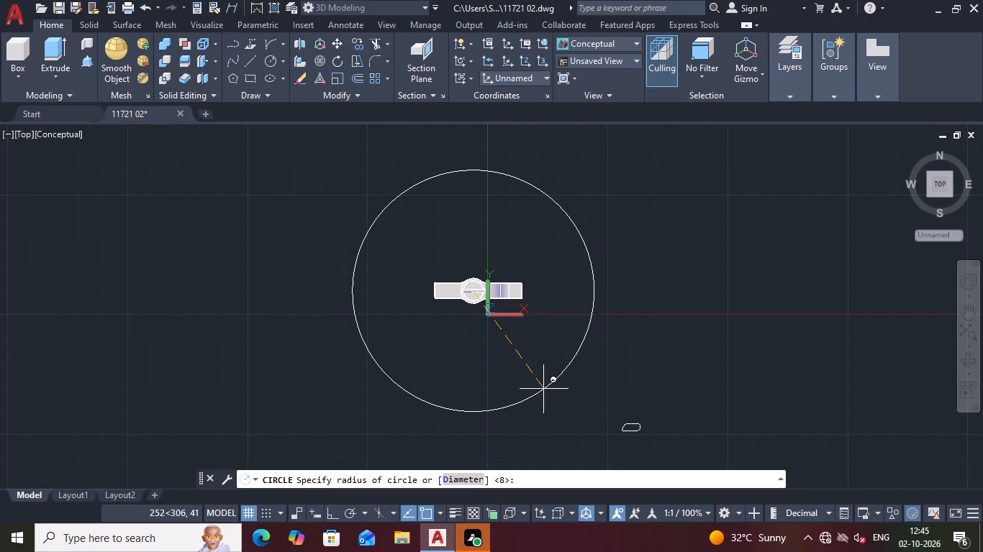
left_click(544, 388)
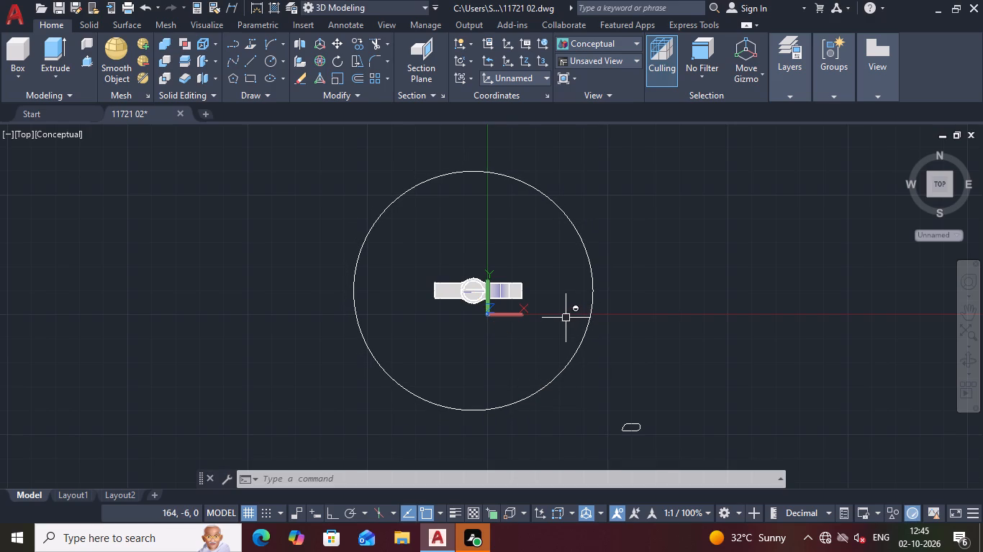
Start a motion path animation and link the camera to the large circle around the joint, keeping the suggested path name.
type("AN")
key("i")
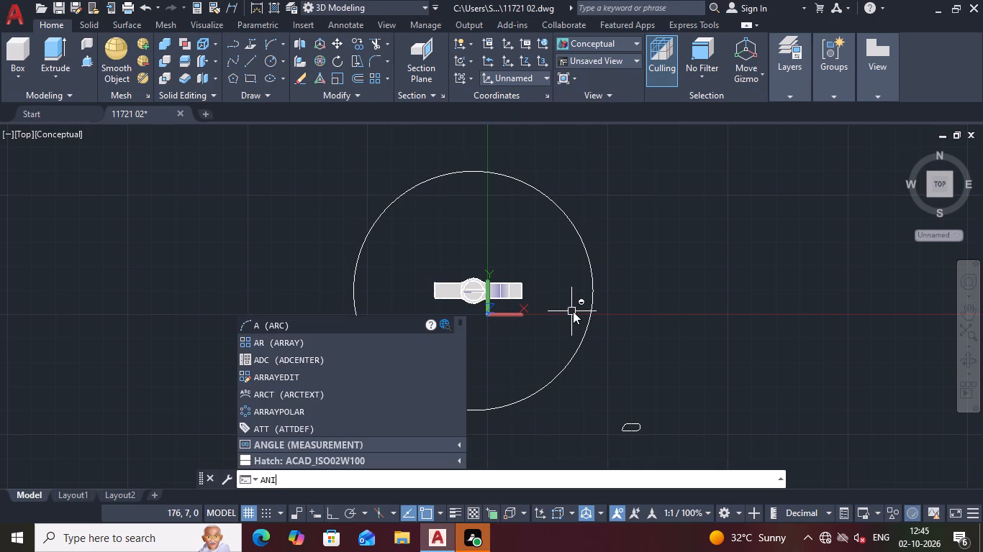
key("Return")
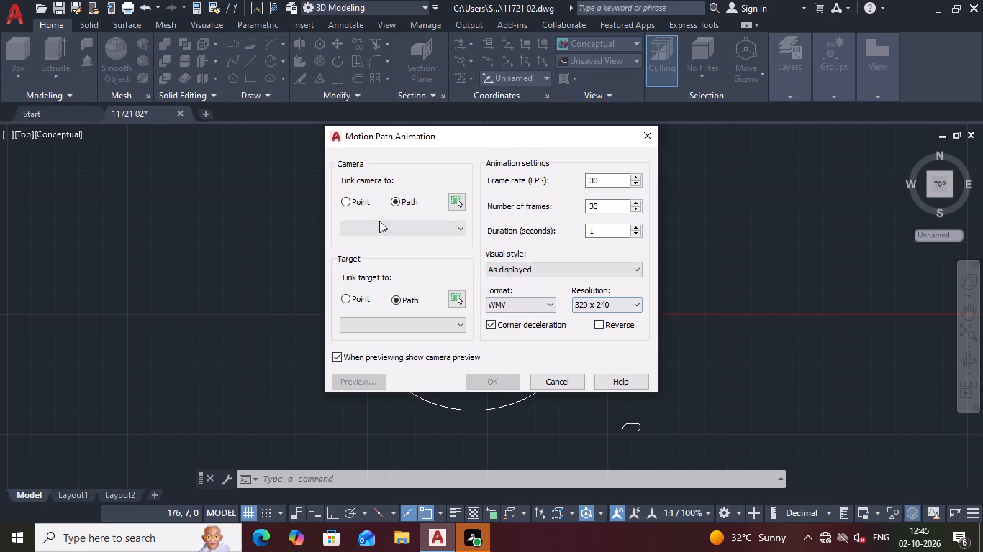
left_click(456, 201)
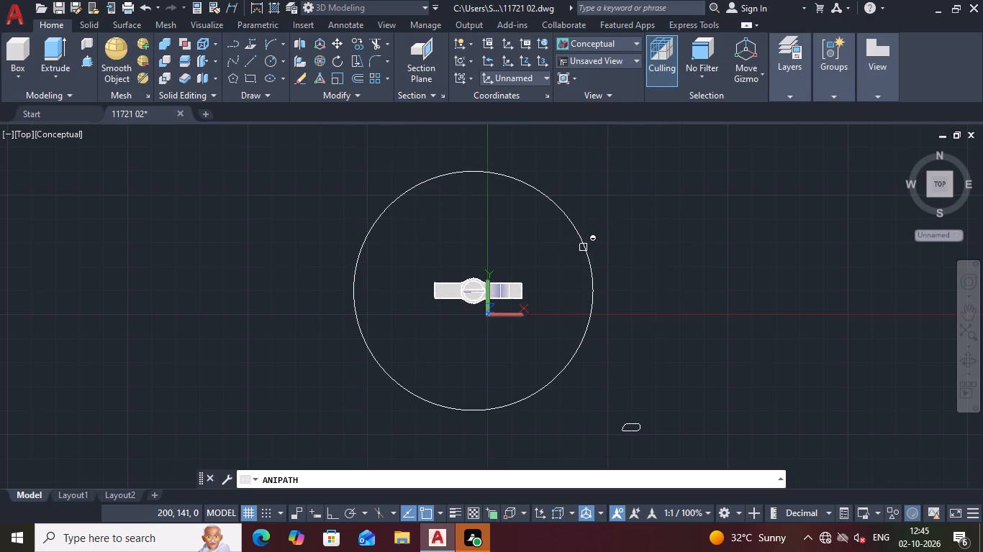
left_click(584, 248)
left_click(474, 285)
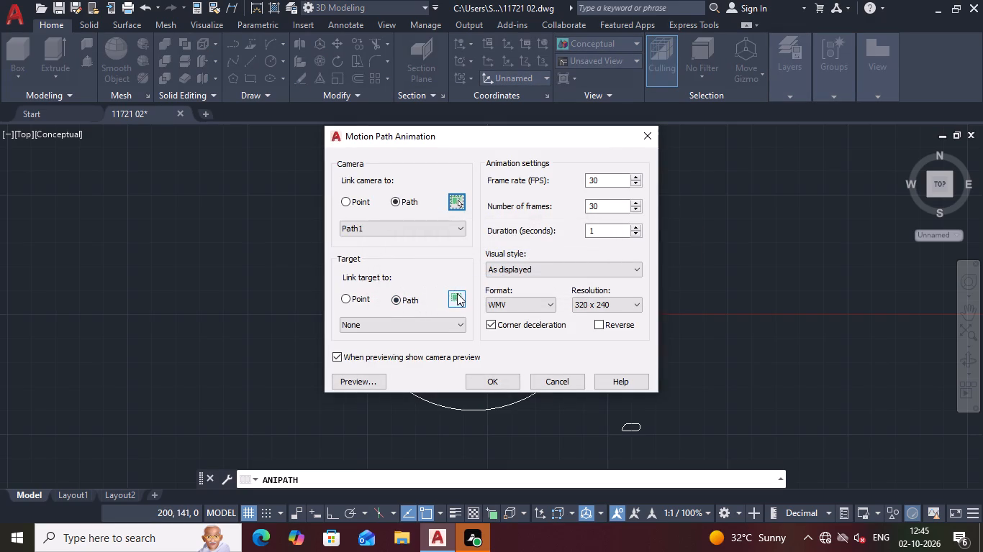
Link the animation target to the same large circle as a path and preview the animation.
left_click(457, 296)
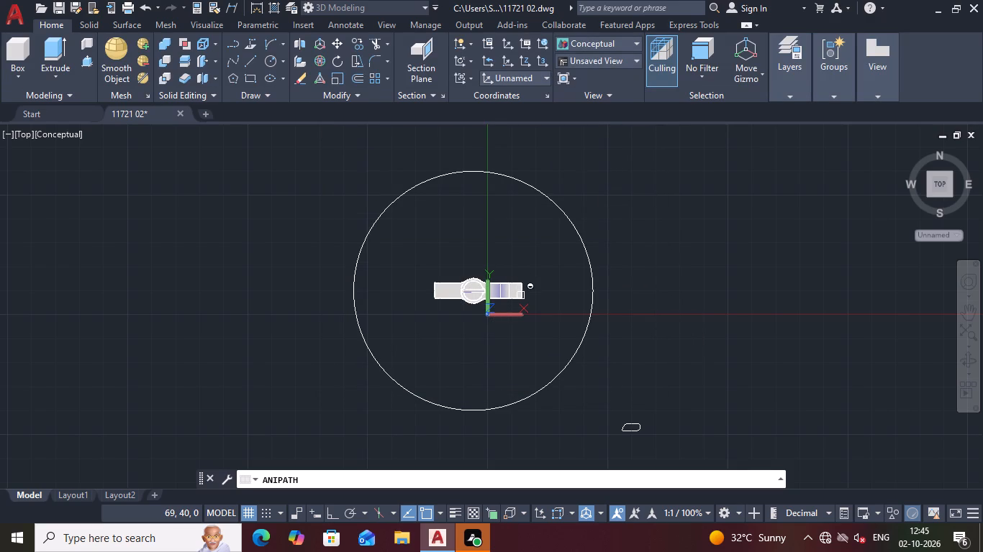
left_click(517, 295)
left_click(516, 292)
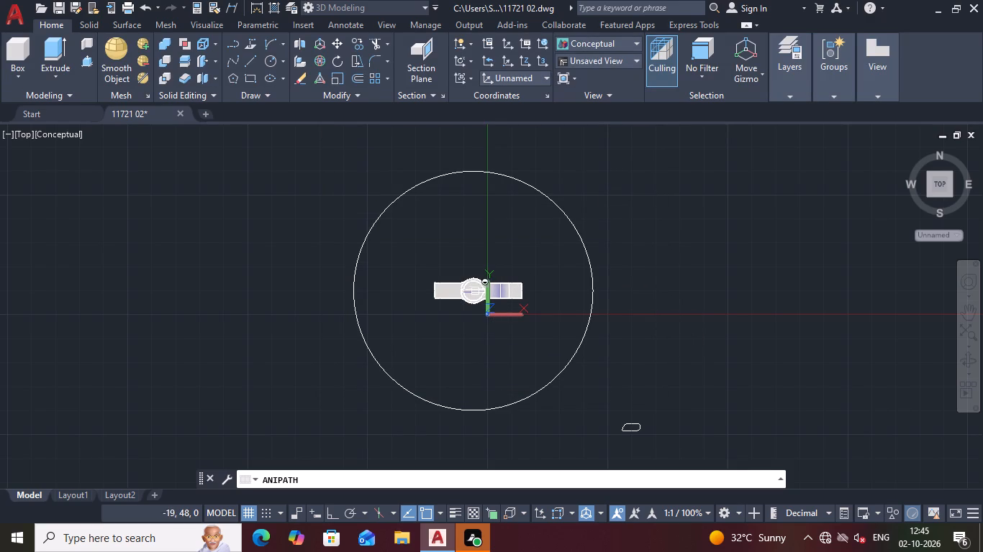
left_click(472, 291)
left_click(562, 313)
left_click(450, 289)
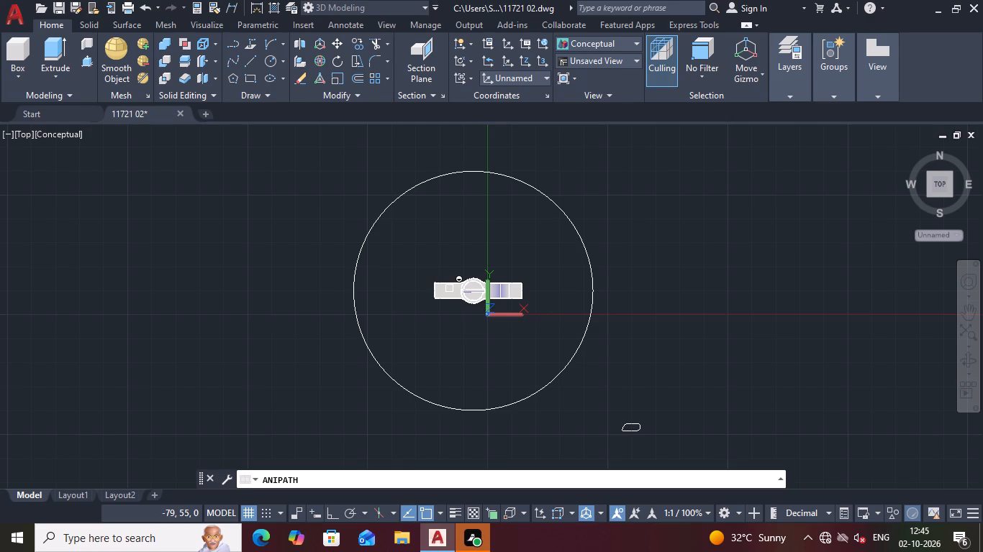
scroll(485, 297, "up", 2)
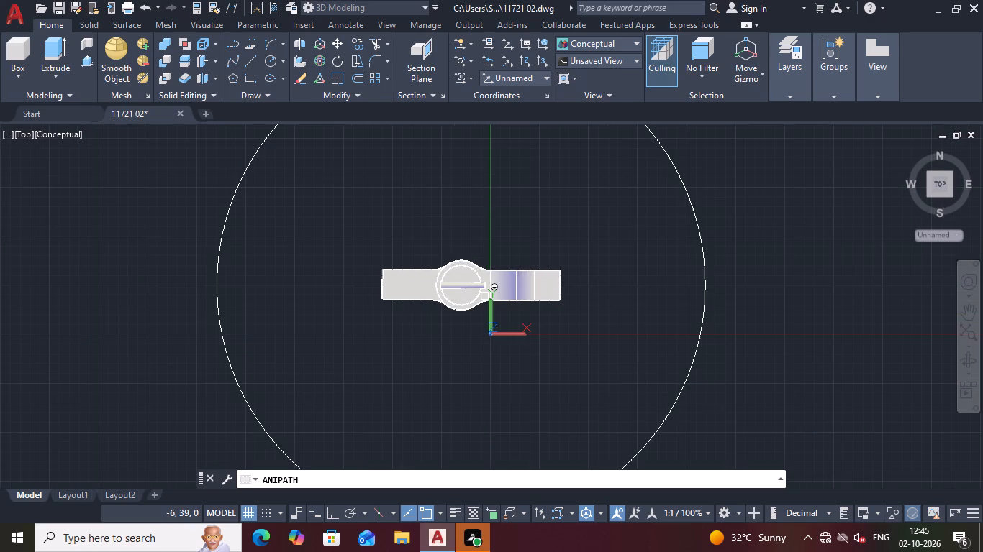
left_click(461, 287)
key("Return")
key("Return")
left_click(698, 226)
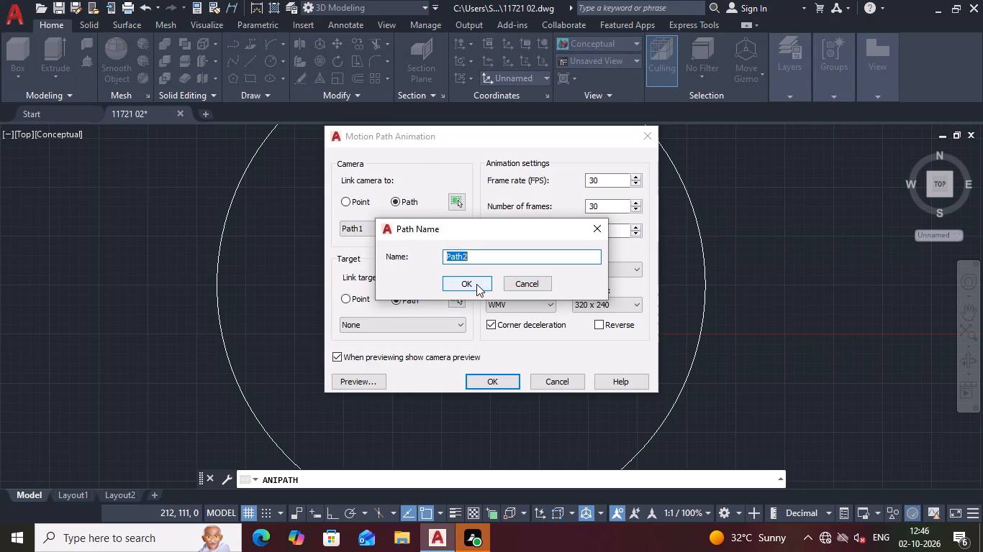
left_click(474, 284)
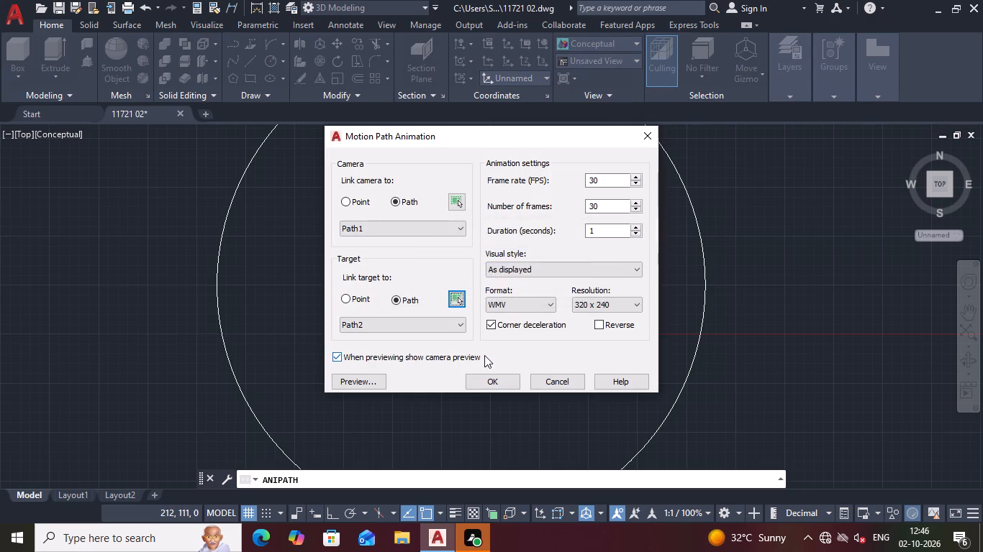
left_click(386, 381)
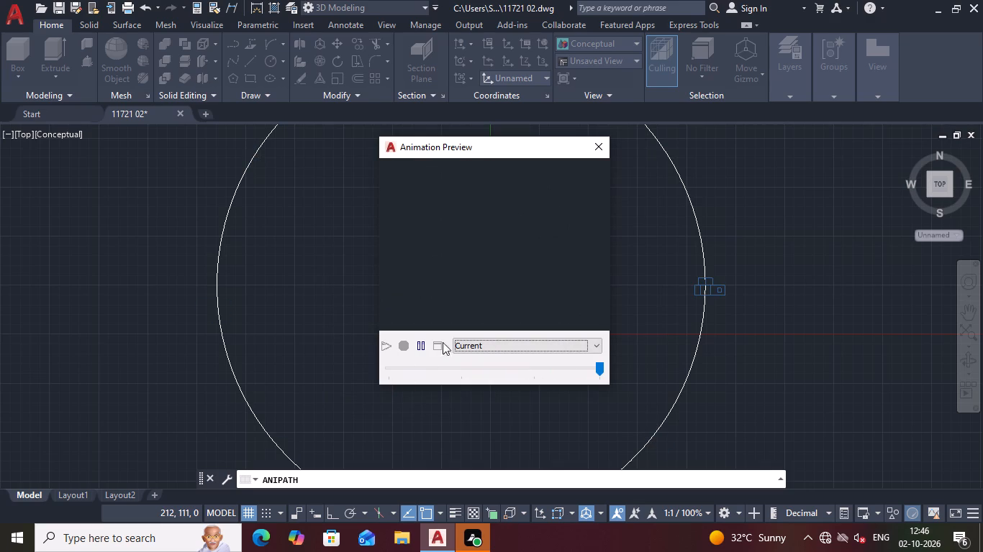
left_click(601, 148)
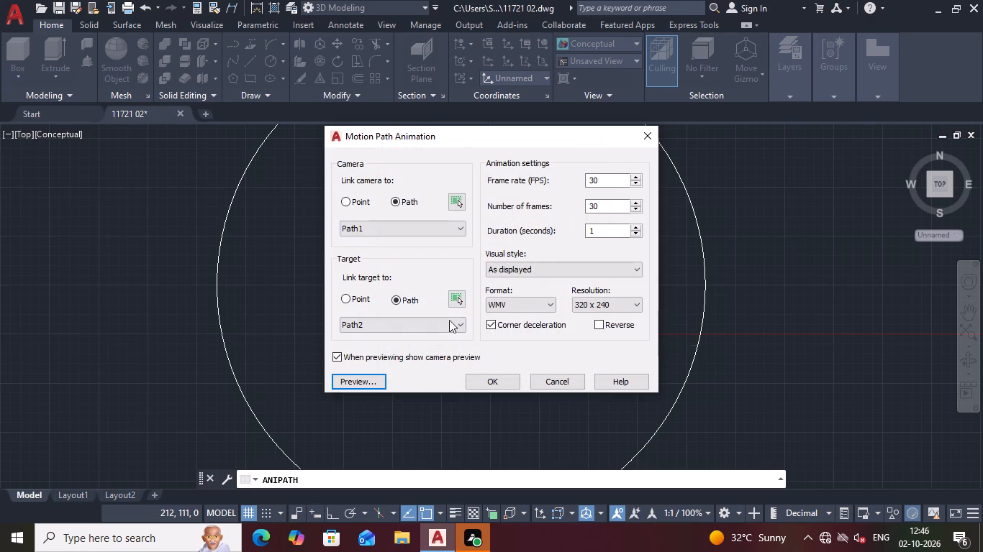
Link the animation target to a point at the centre of the knuckle joint's pin instead, keeping the suggested point name.
left_click(449, 326)
left_click(415, 338)
left_click(354, 297)
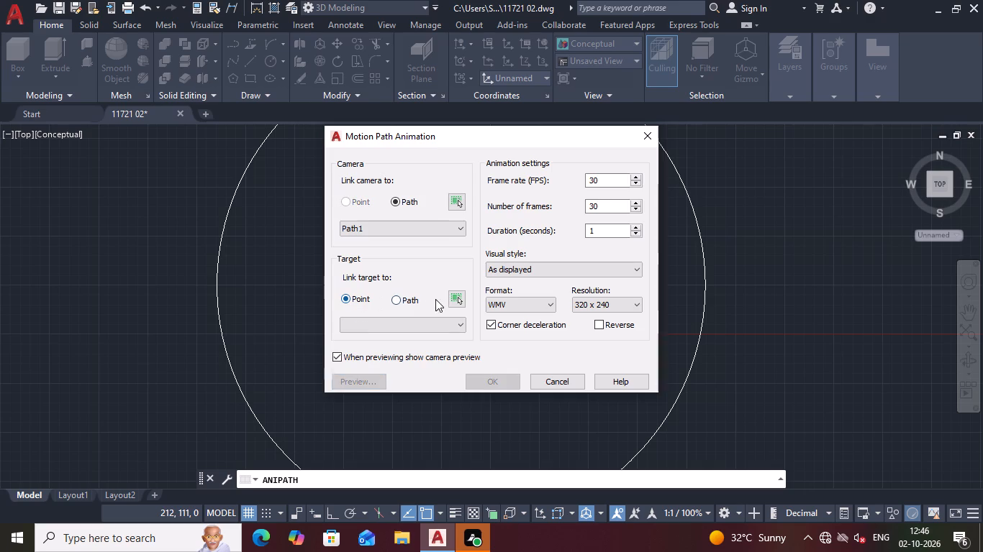
left_click(459, 299)
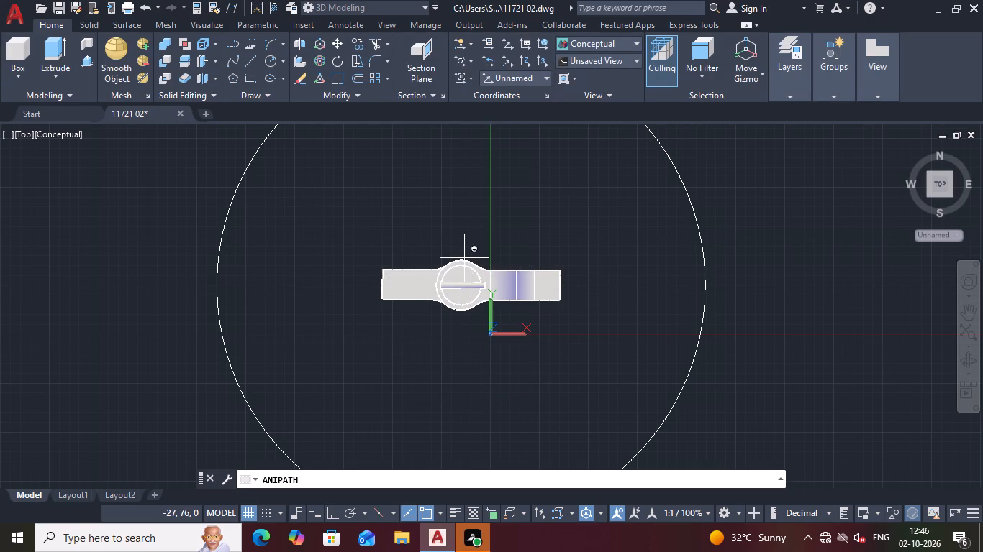
scroll(469, 285, "up", 3)
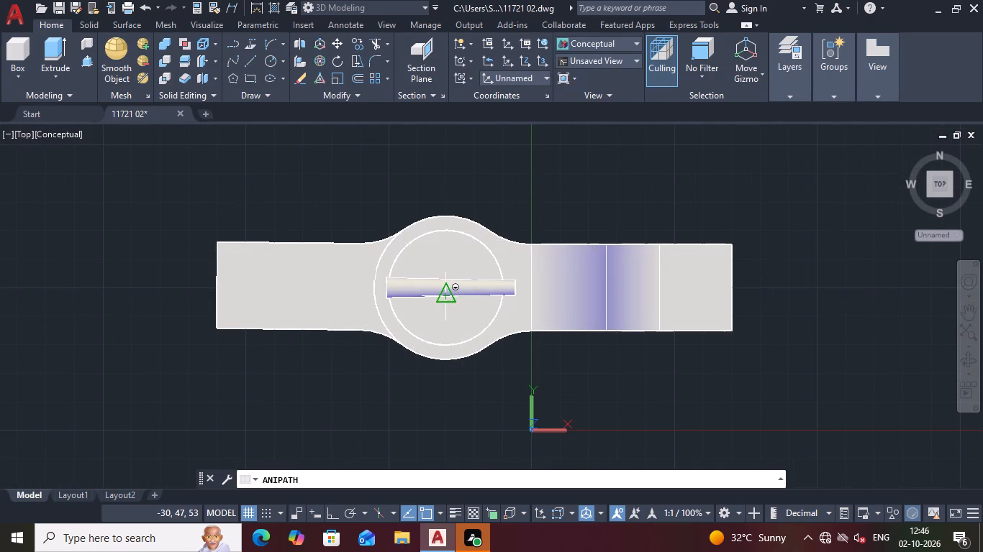
left_click(445, 289)
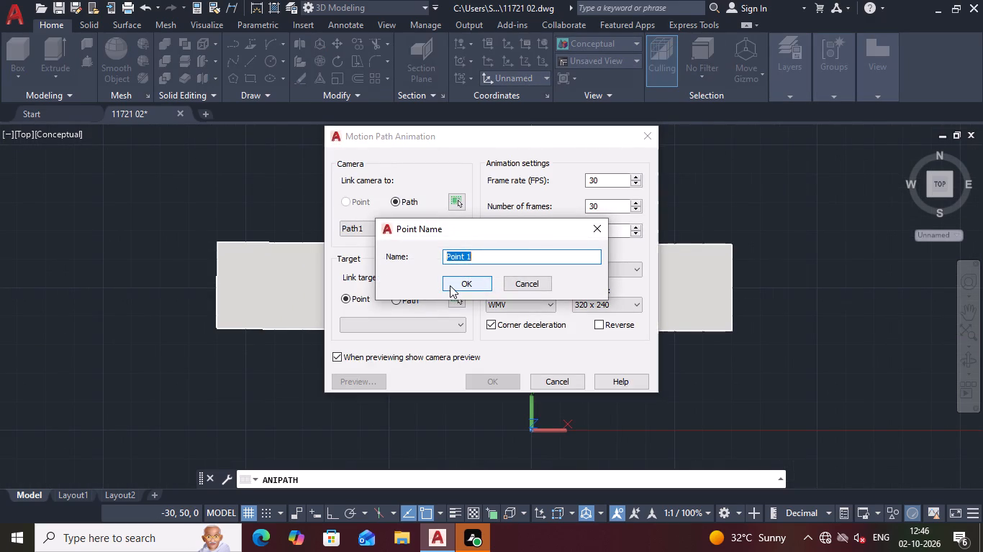
left_click(450, 285)
Preview the camera's circular motion around the knuckle joint, replay it once and close the preview.
left_click(363, 379)
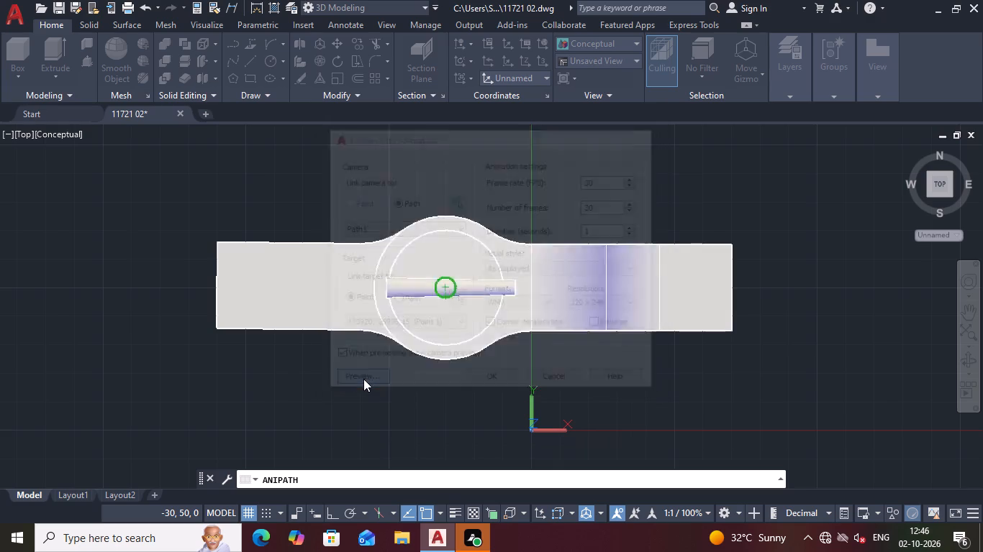
scroll(379, 354, "down", 1)
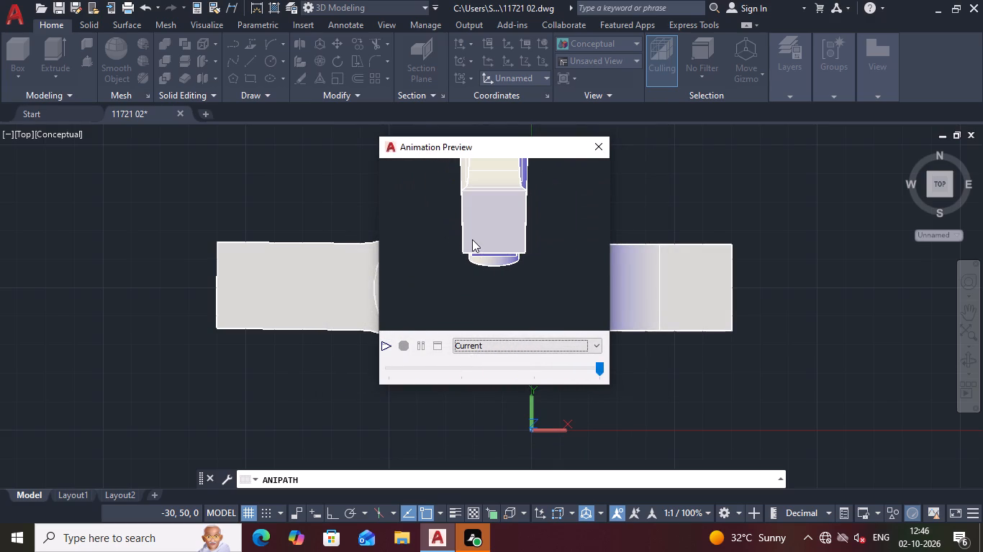
left_click(384, 348)
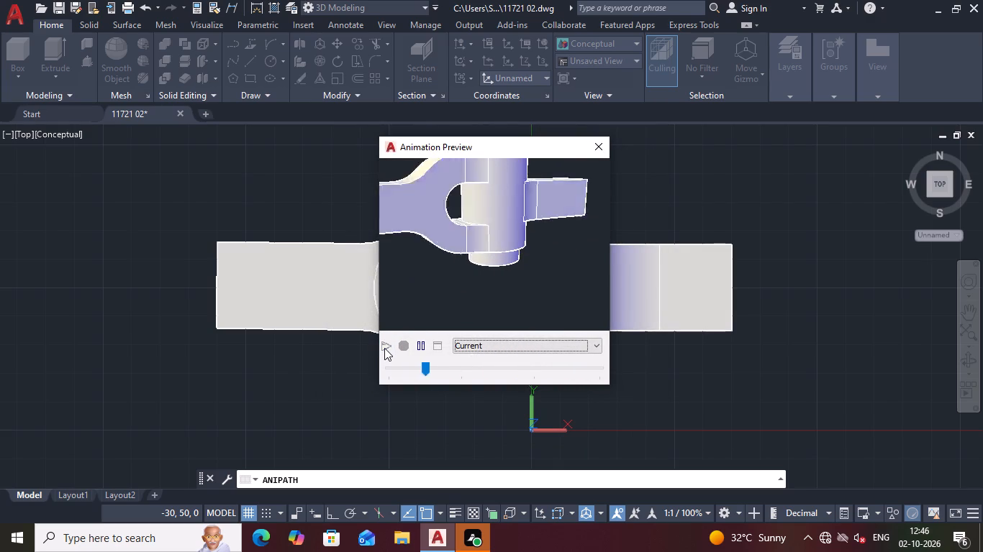
left_click(597, 145)
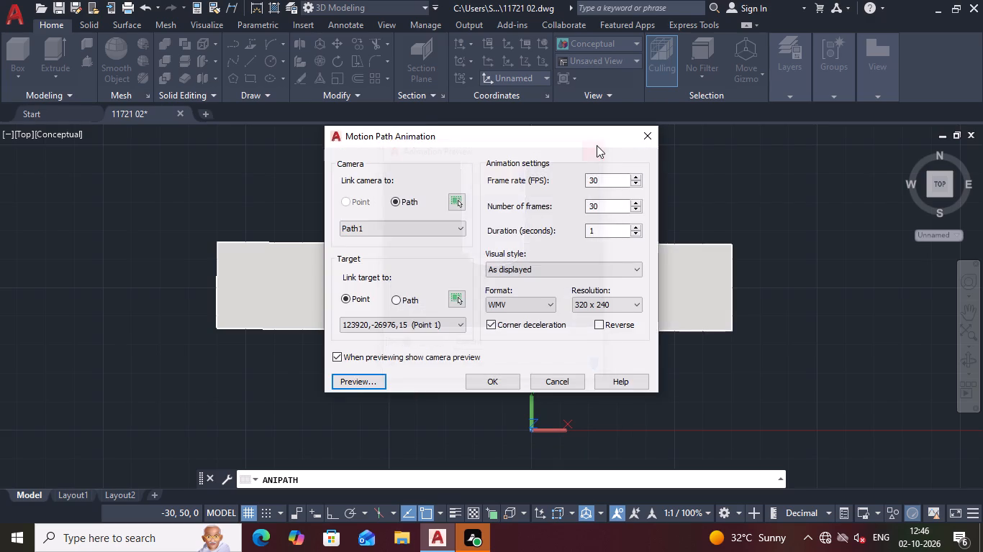
Set the animation duration to 40 seconds.
double_click(602, 227)
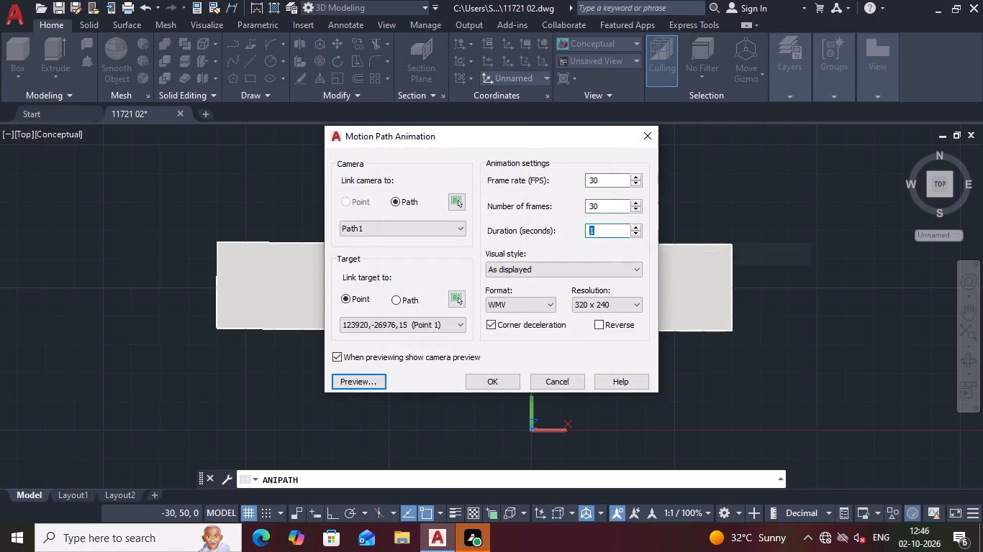
type("40")
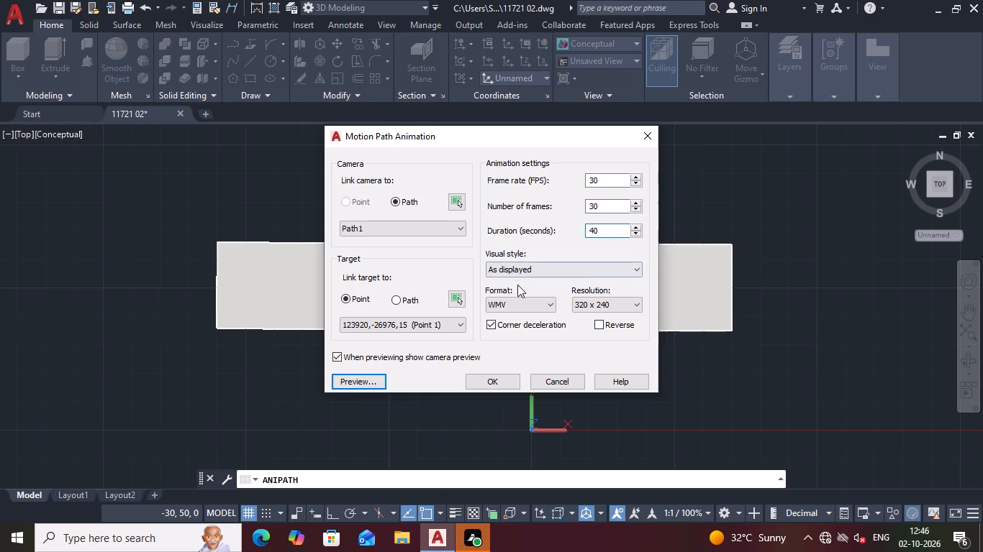
Preview the 40-second camera motion around the knuckle joint, pause it partway, and close the preview and the motion path settings.
left_click(357, 381)
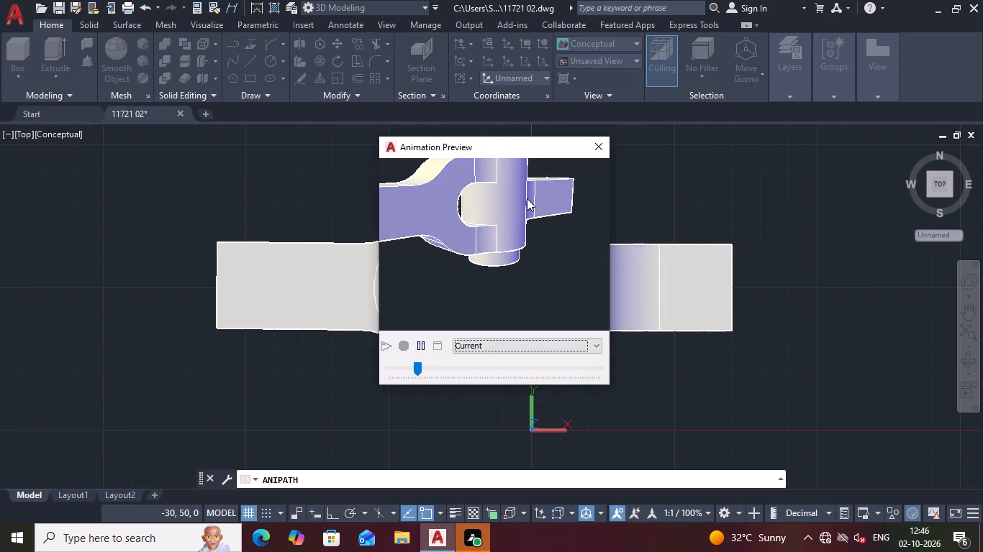
scroll(527, 198, "down", 2)
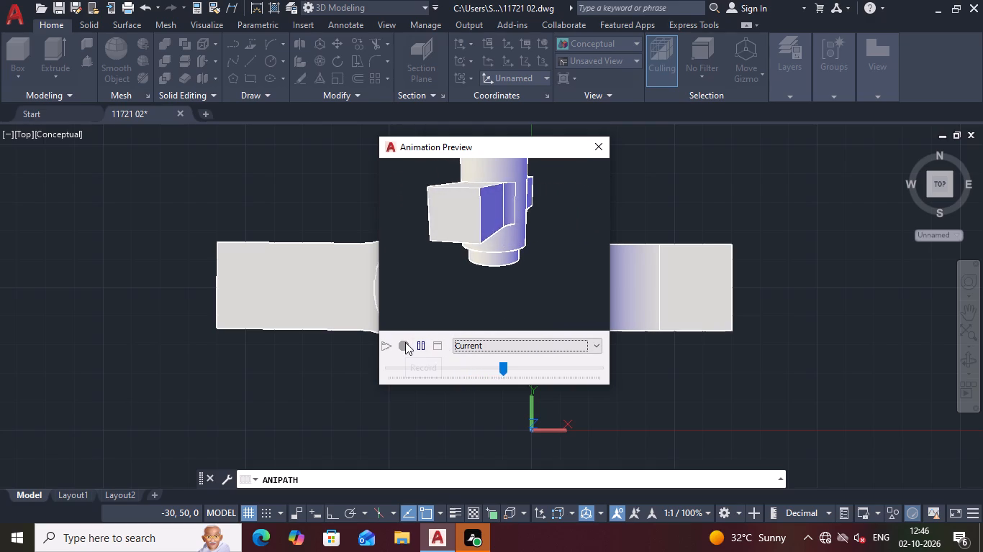
double_click(518, 229)
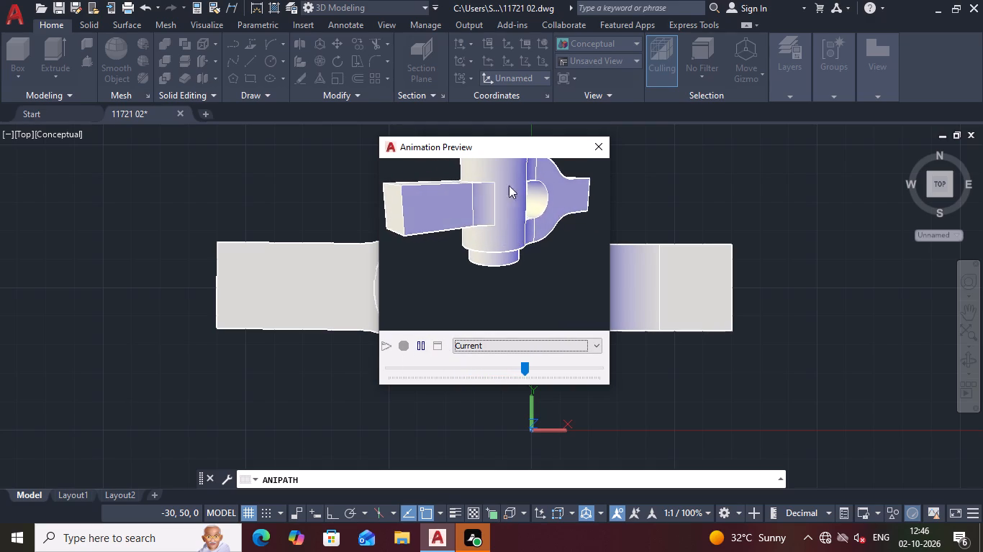
double_click(506, 147)
double_click(506, 147)
double_click(506, 147)
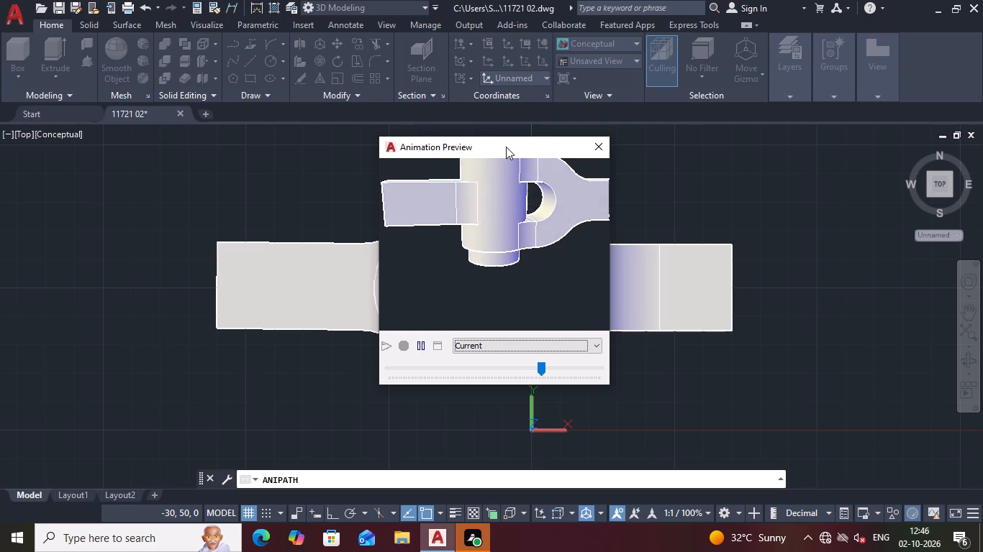
double_click(506, 147)
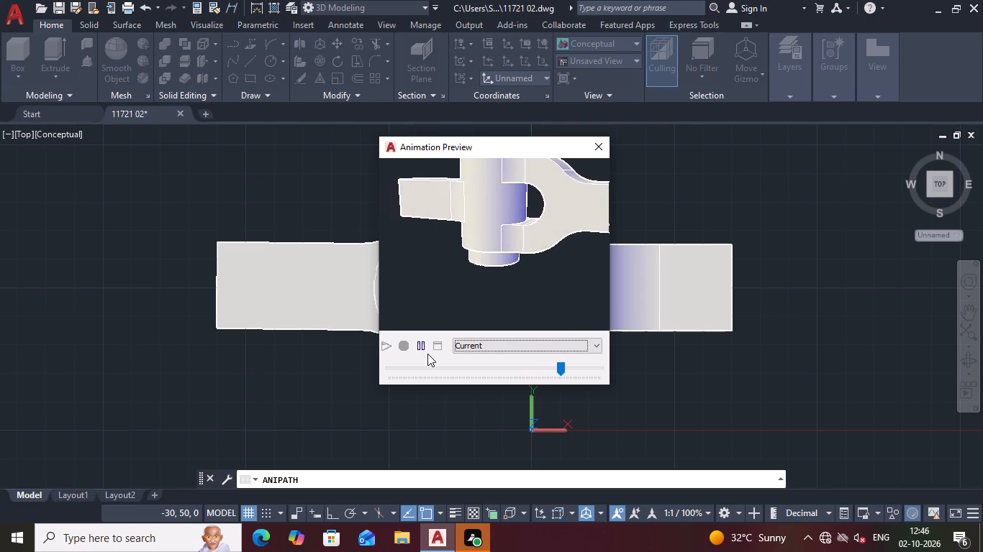
left_click(422, 345)
double_click(496, 193)
left_click(502, 228)
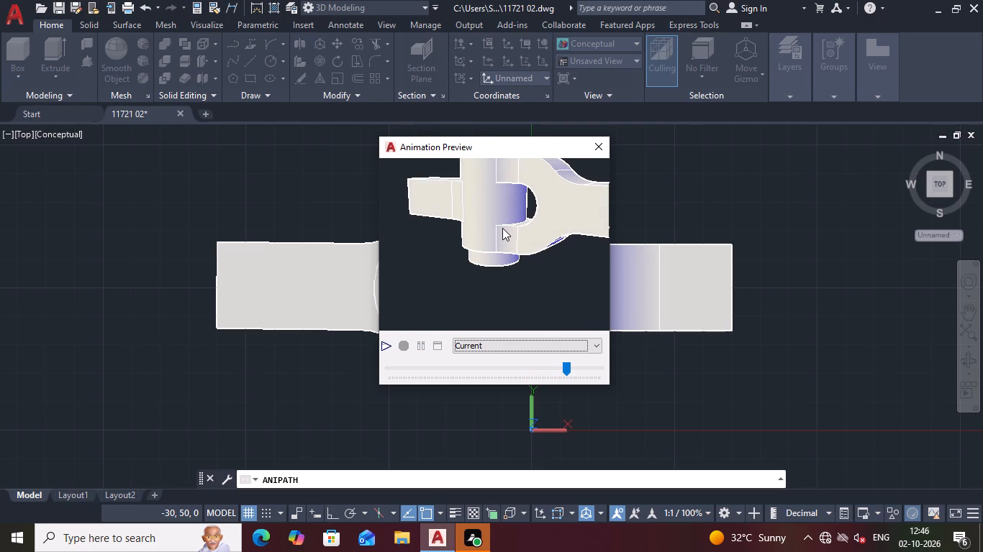
left_click_drag(502, 228, 502, 246)
left_click(438, 342)
left_click(407, 342)
double_click(391, 151)
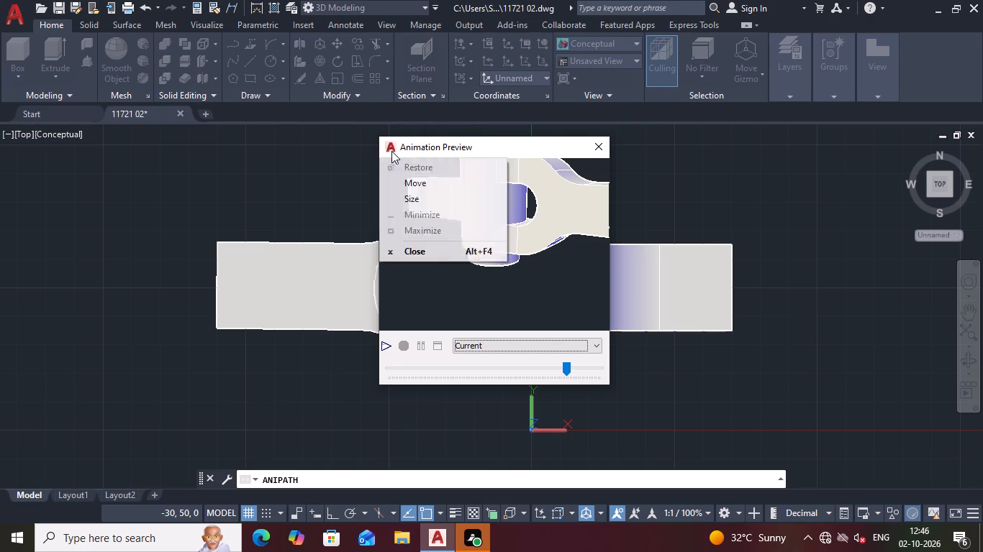
left_click(651, 137)
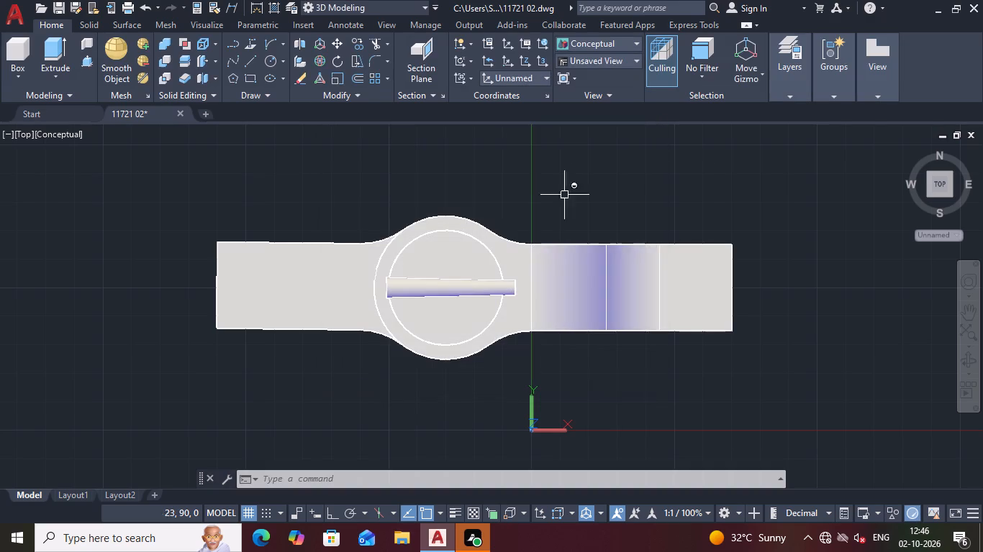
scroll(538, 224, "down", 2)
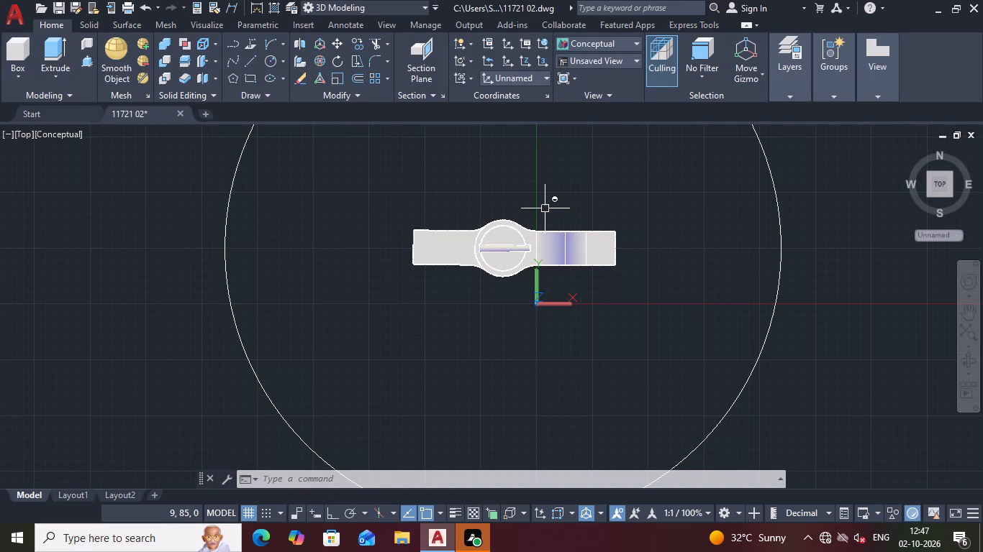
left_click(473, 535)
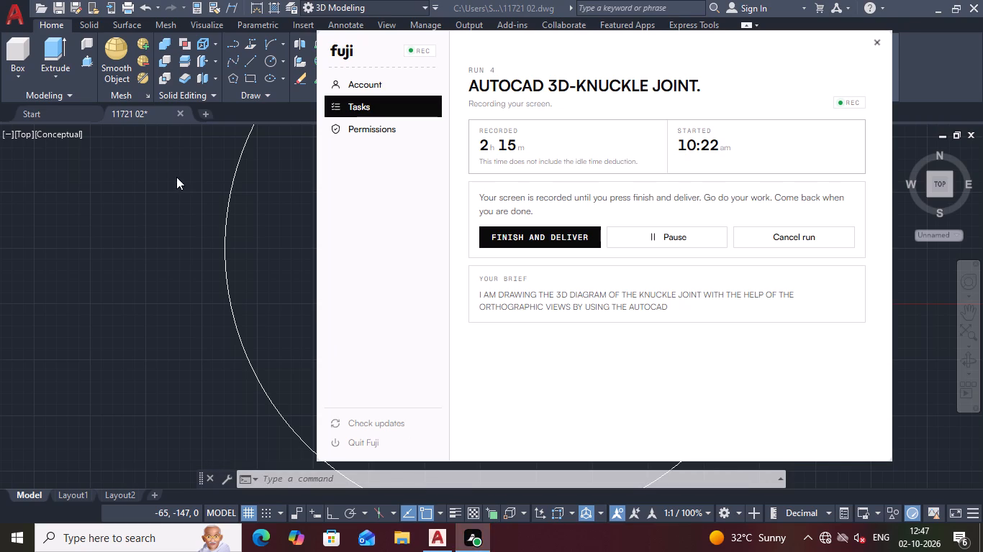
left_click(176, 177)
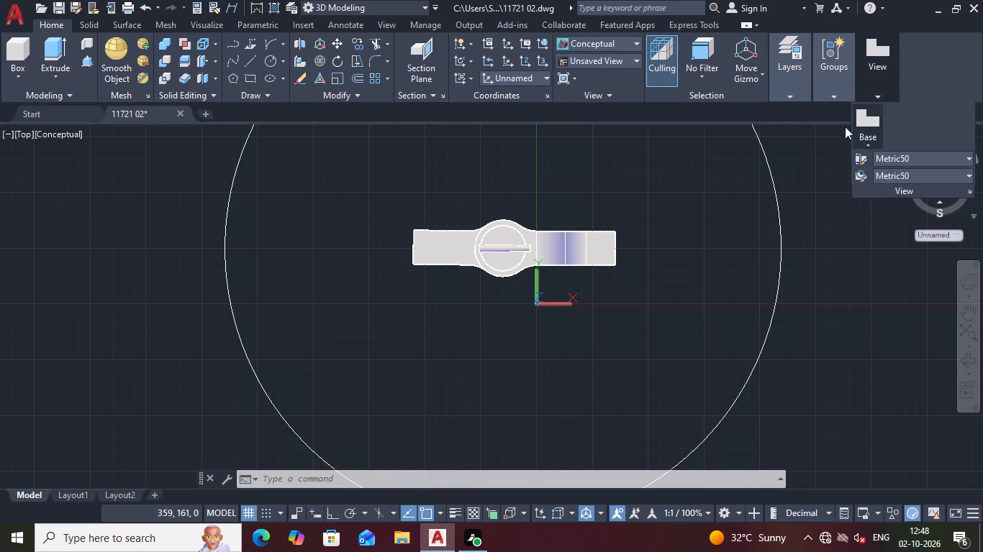
Erase the small stray closed profile lying outside the large circle around the knuckle joint.
scroll(674, 180, "down", 1)
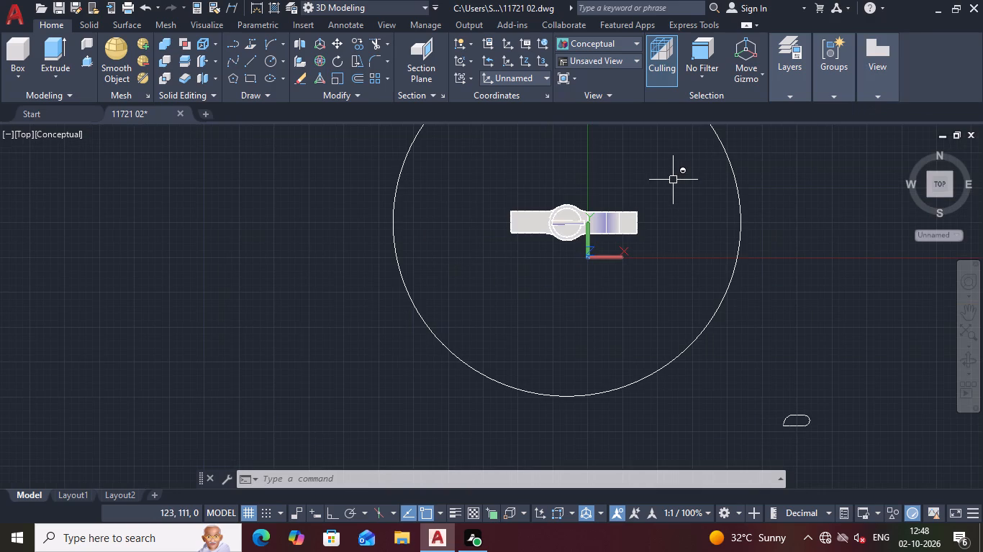
middle_click_drag(670, 183, 657, 227)
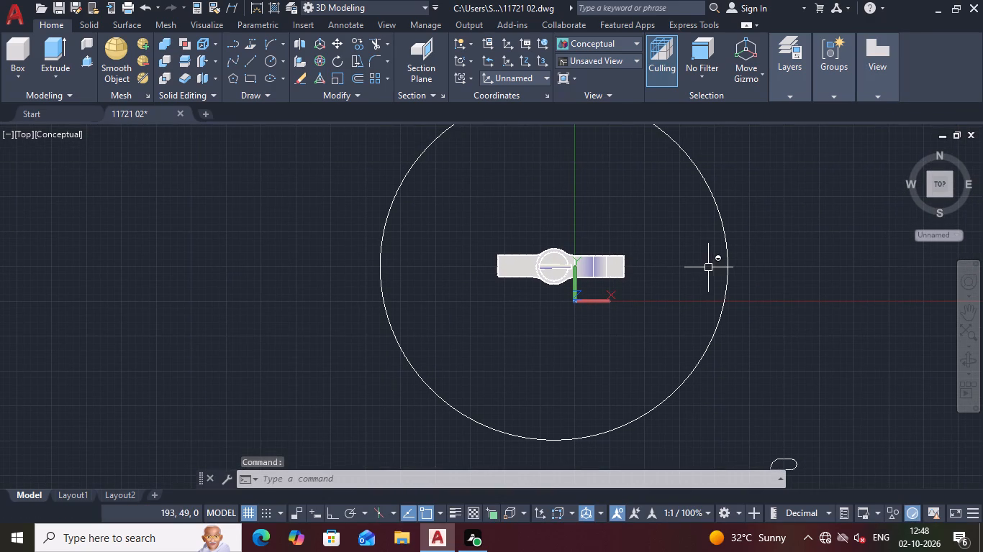
middle_click_drag(753, 376, 736, 323)
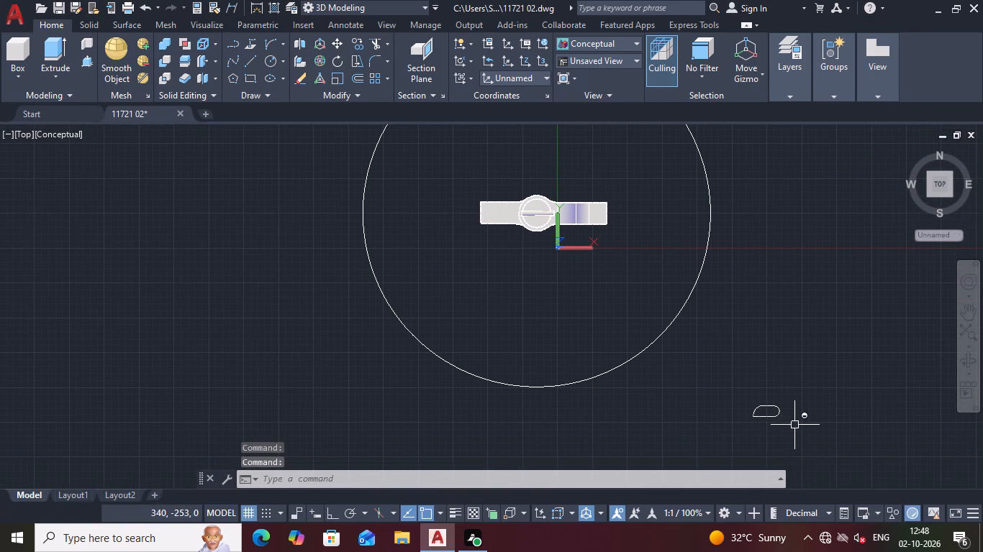
left_click(795, 425)
left_click(752, 400)
key("Delete")
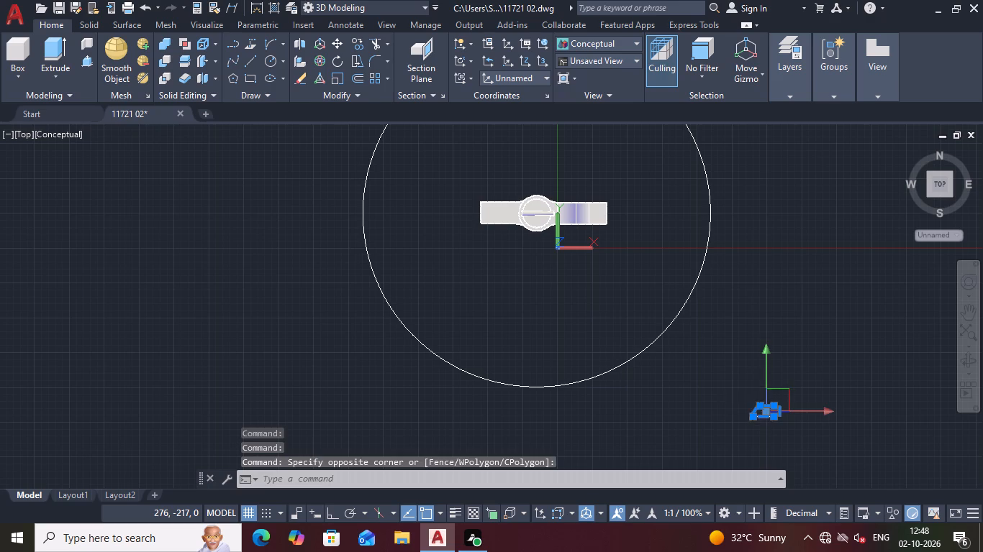
middle_click_drag(779, 253, 777, 262)
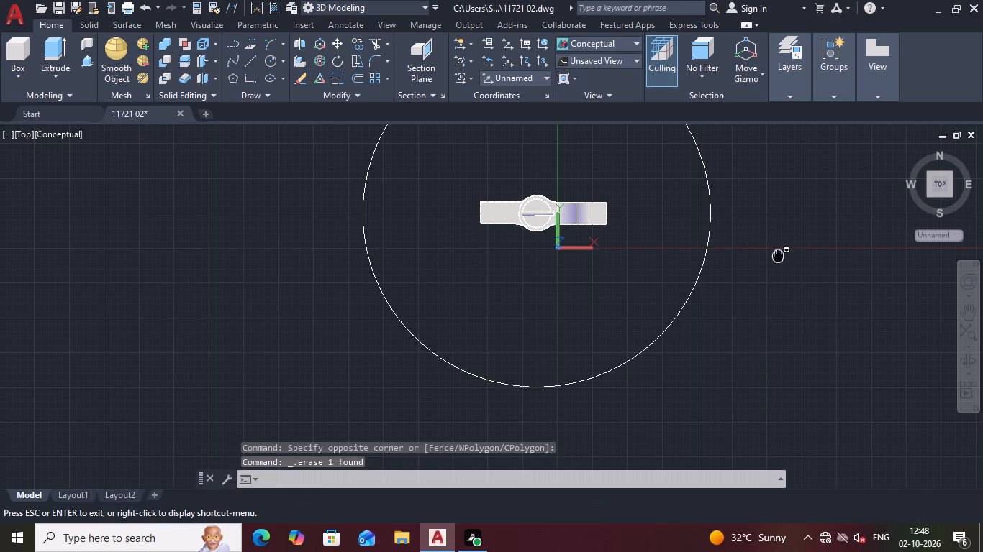
middle_click_drag(777, 262, 759, 315)
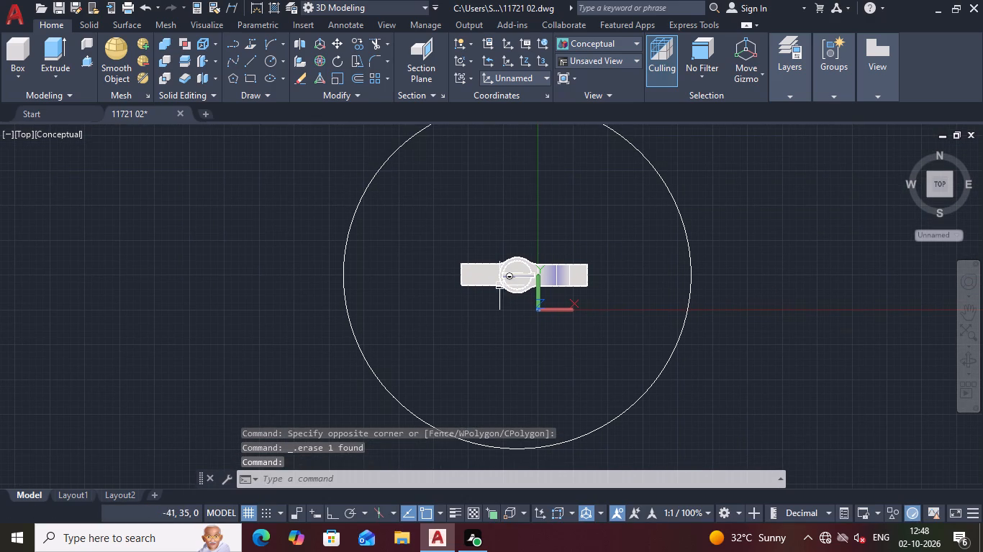
key("space")
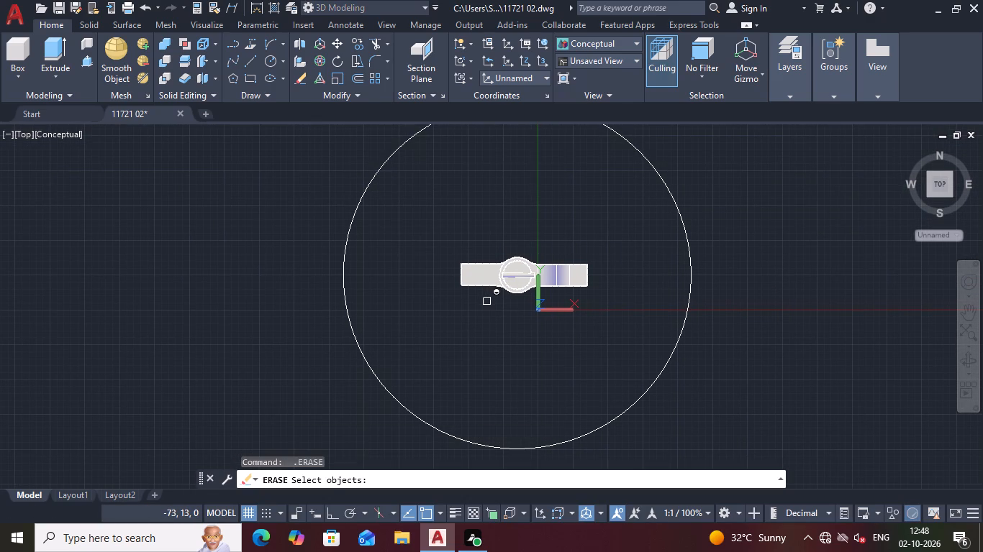
key("Escape")
Start a new motion path animation with ANIPATH and link the camera to the large circle as a path, keeping the suggested name.
key("a")
key("n")
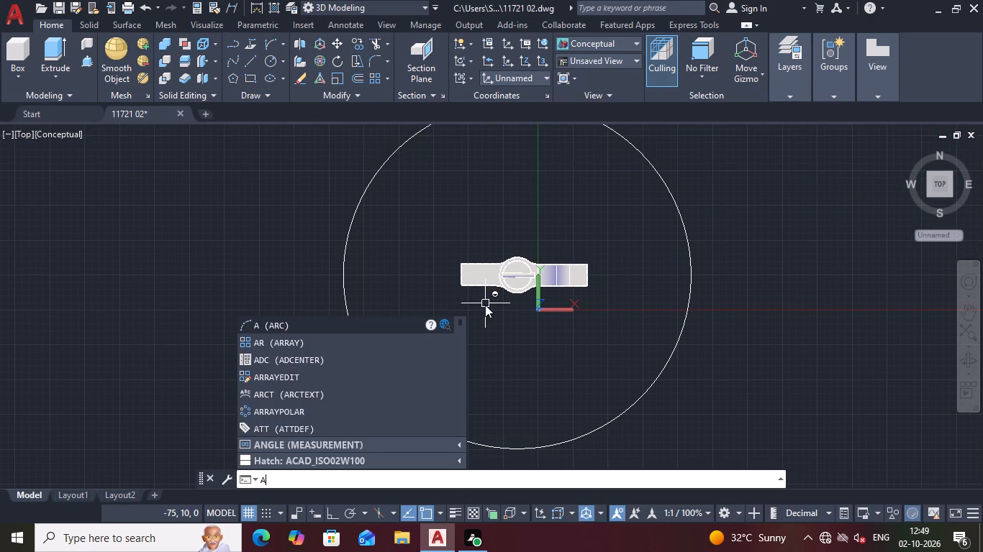
key("i")
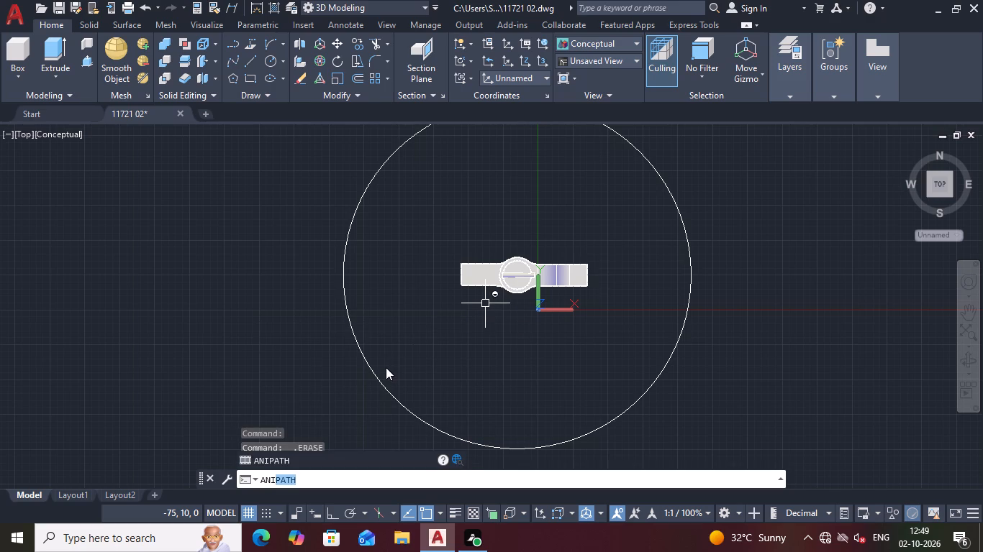
key("Return")
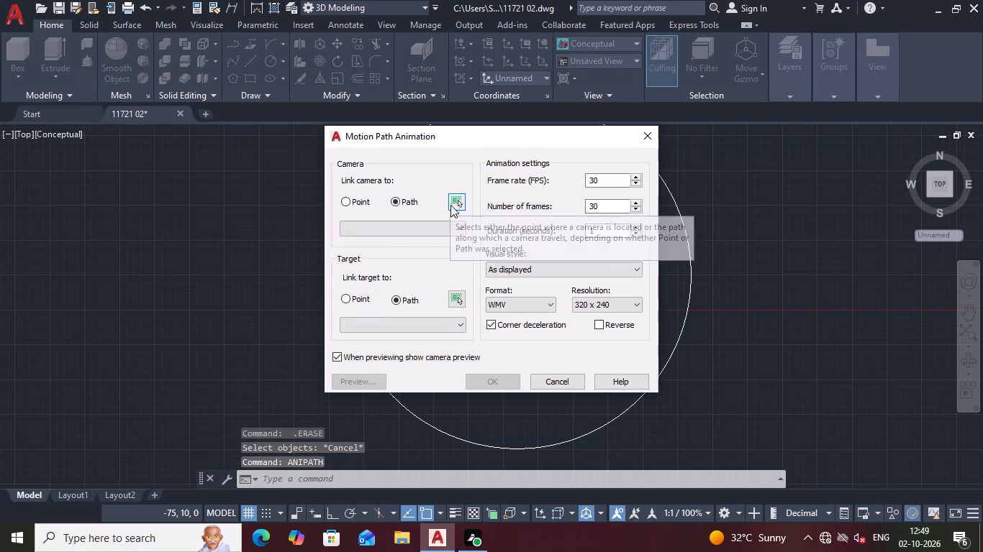
left_click(457, 202)
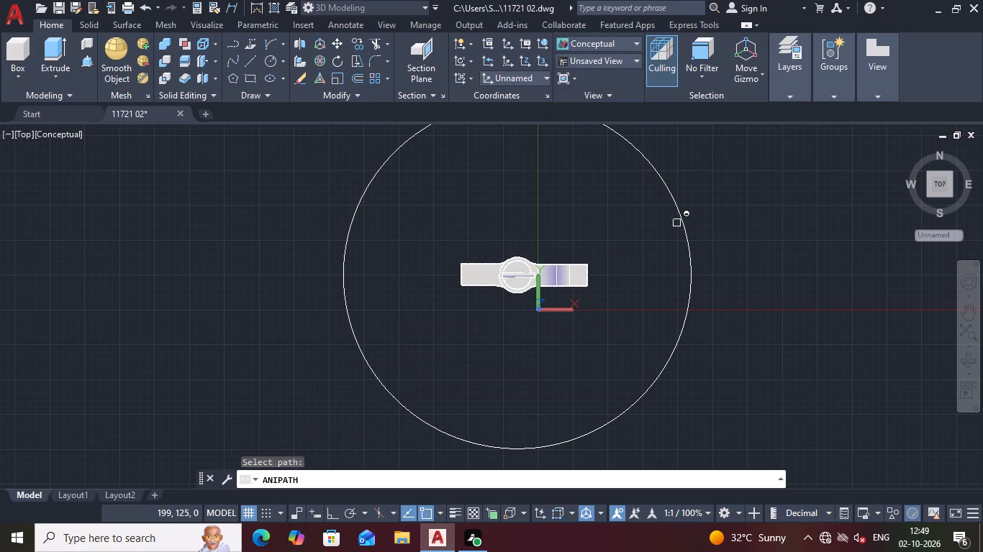
left_click(682, 223)
left_click(459, 277)
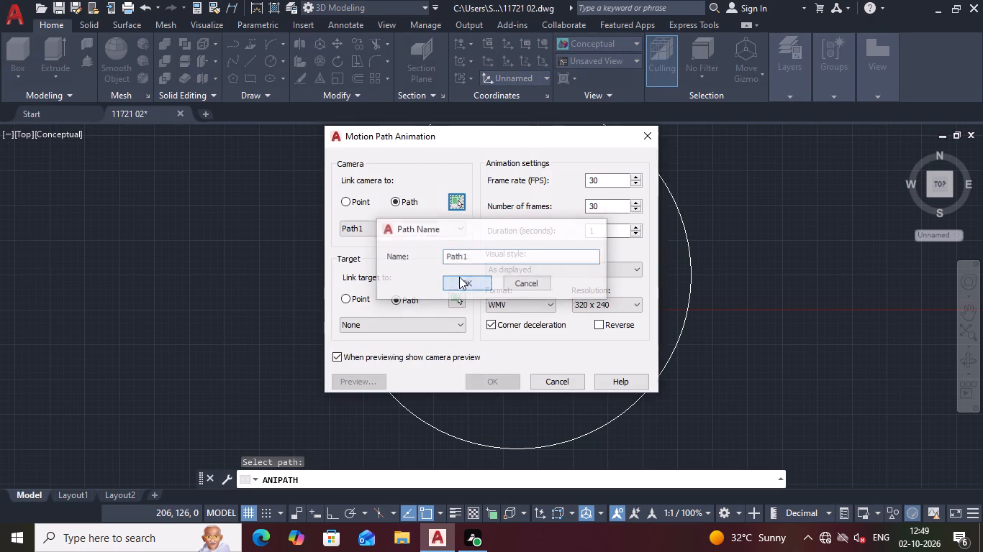
Link the animation target to a point at the centre of the knuckle joint's pin, keeping the suggested point name.
left_click(350, 295)
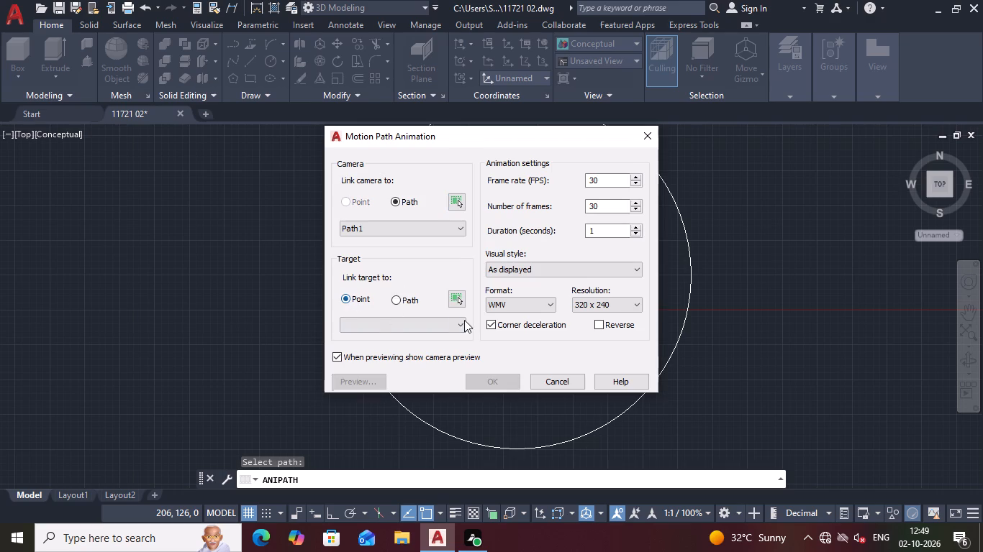
left_click(454, 304)
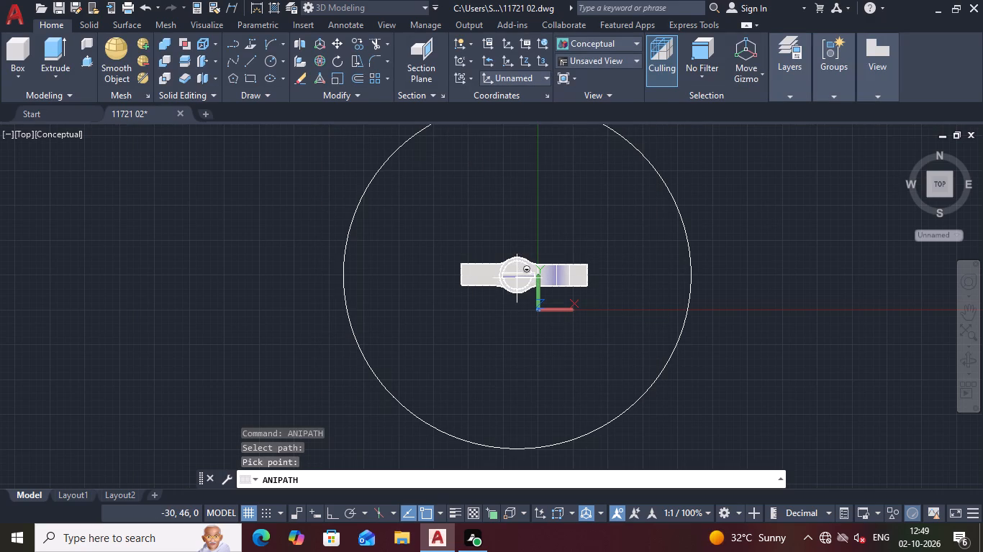
scroll(514, 277, "up", 3)
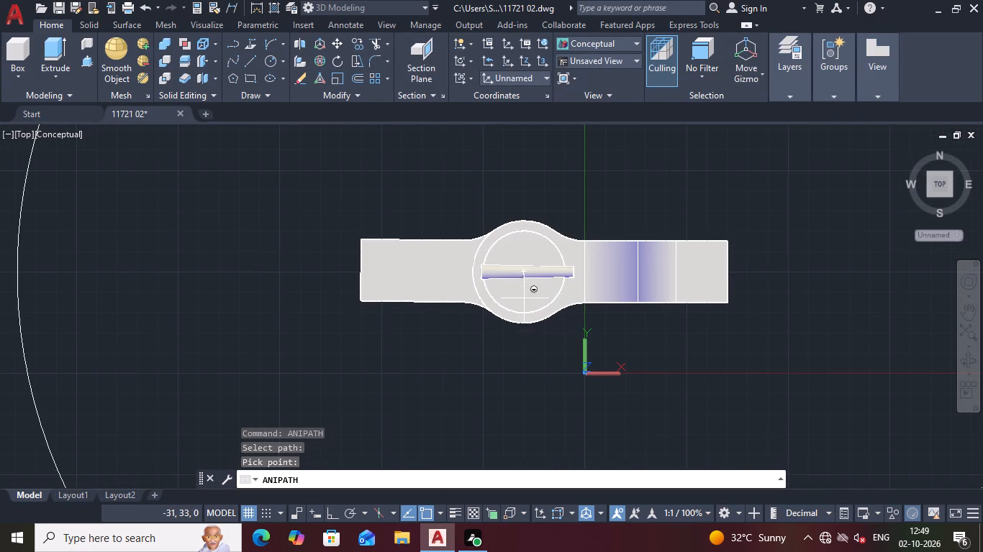
left_click(529, 272)
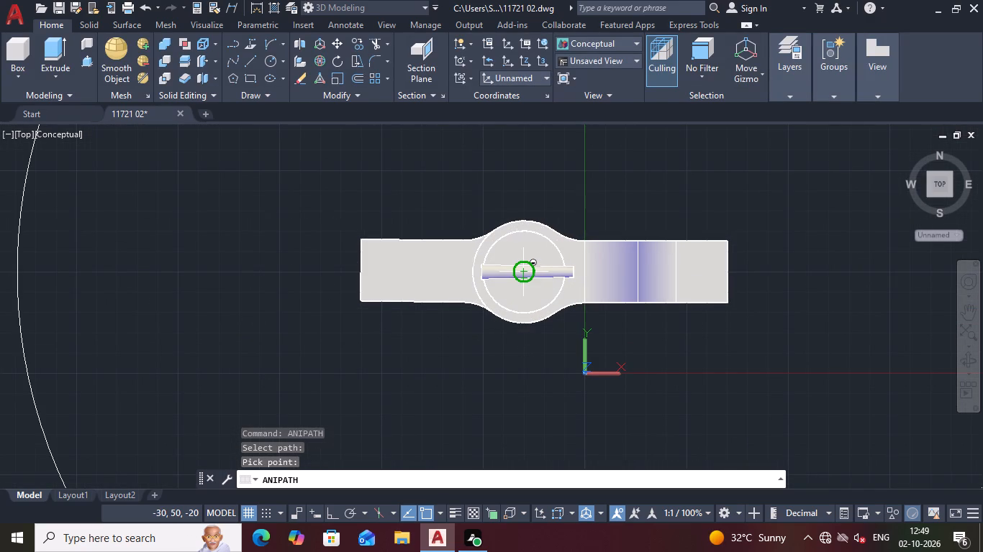
left_click(476, 285)
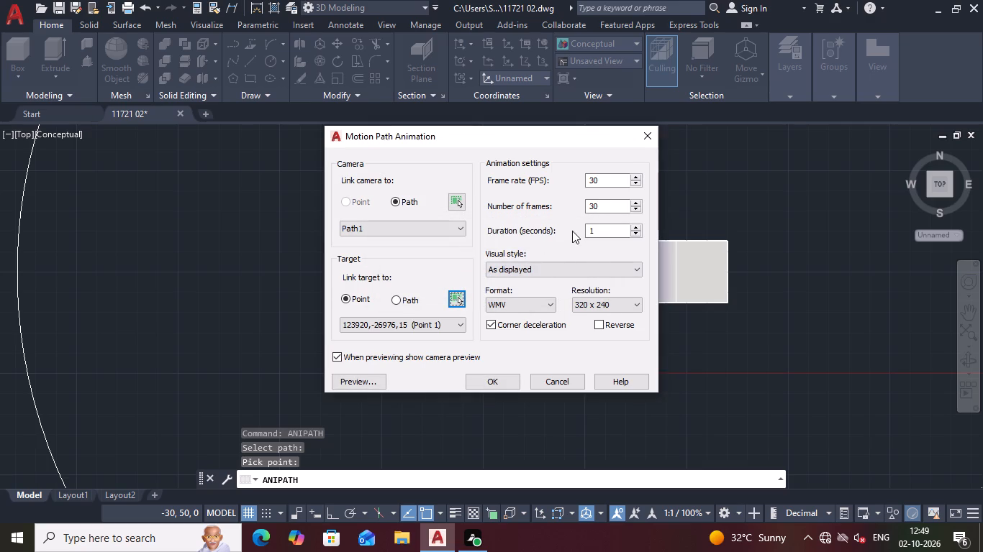
Set the animation duration to 40 seconds and stay in the motion path settings without saving a file.
double_click(598, 228)
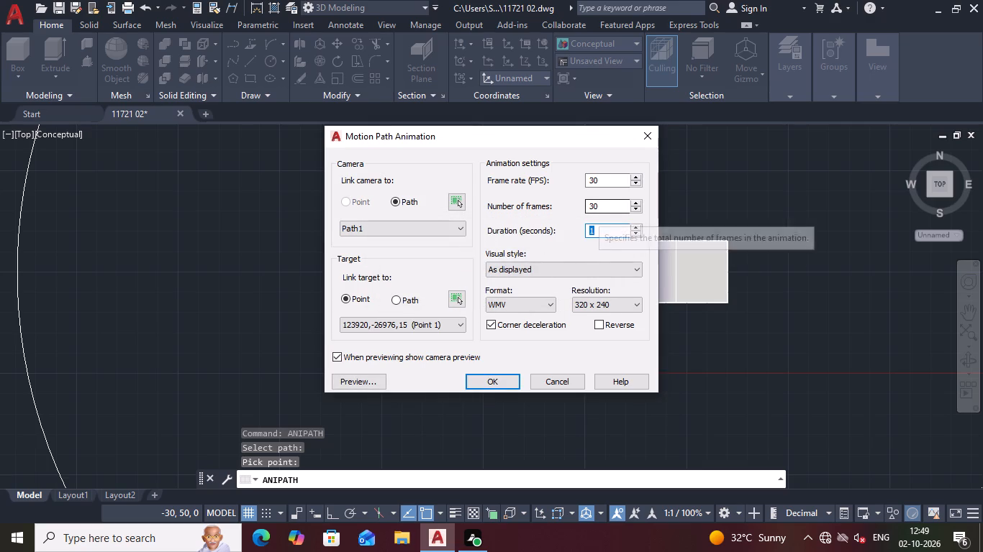
type("40")
key("Return")
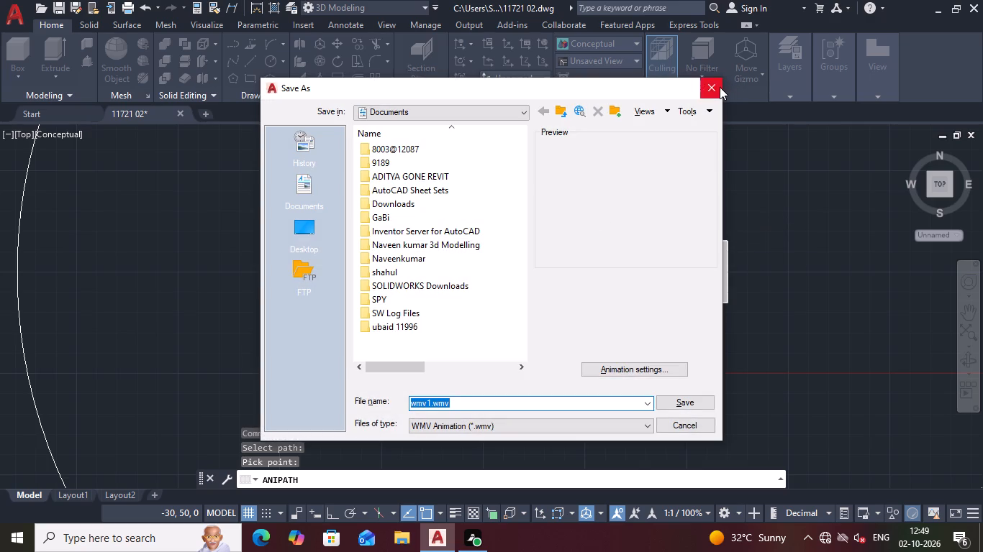
left_click(720, 87)
Preview the camera's full circular motion around the knuckle joint and close the preview.
left_click(362, 380)
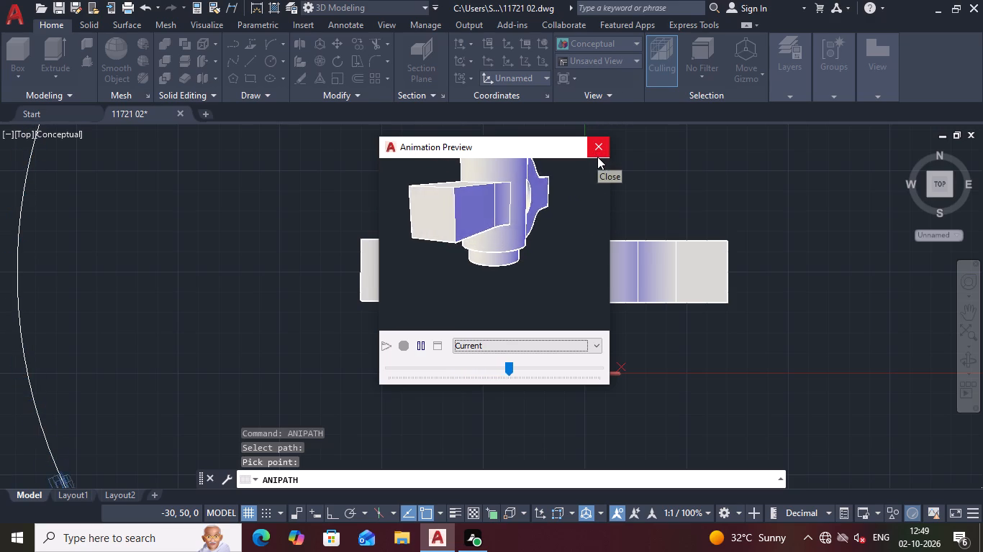
scroll(597, 157, "down", 2)
scroll(650, 485, "down", 1)
scroll(720, 388, "down", 4)
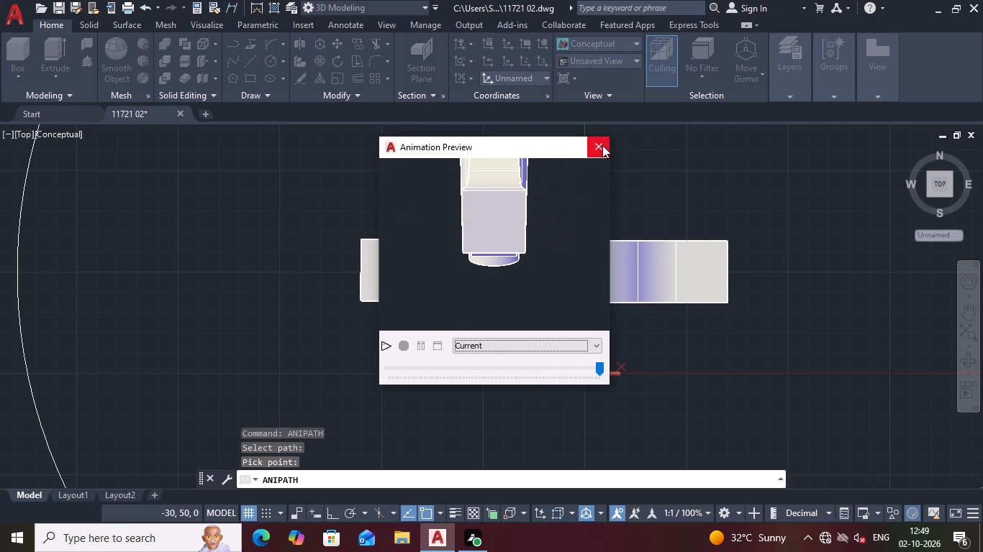
left_click(602, 145)
Save the motion path animation in the Documents folder as a WMV file named 11721 02.
left_click(490, 385)
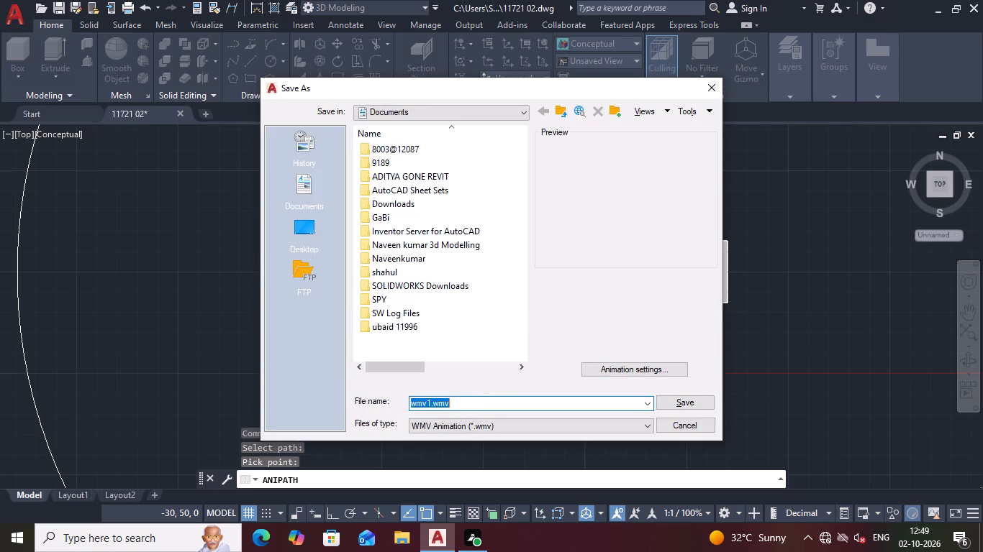
double_click(469, 400)
type("11721 02")
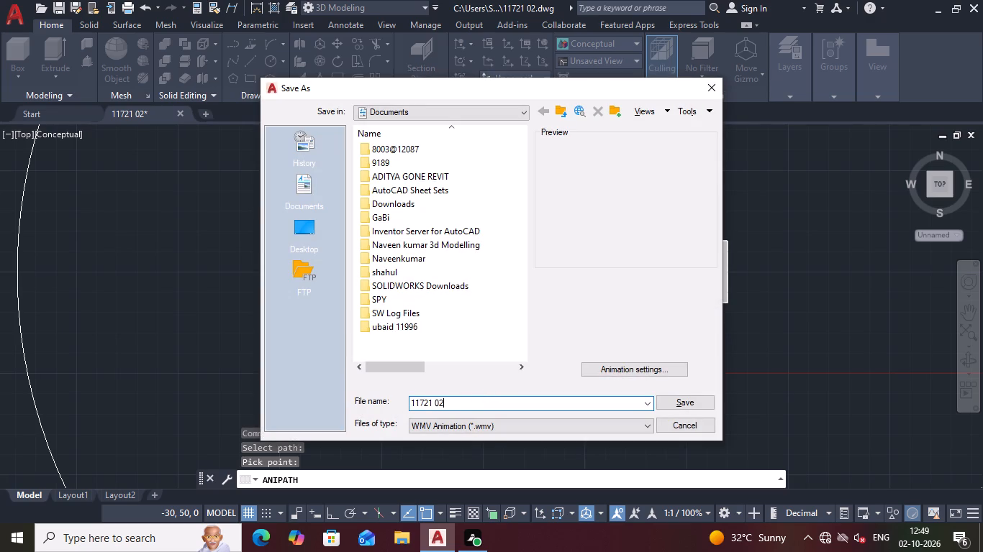
left_click(310, 188)
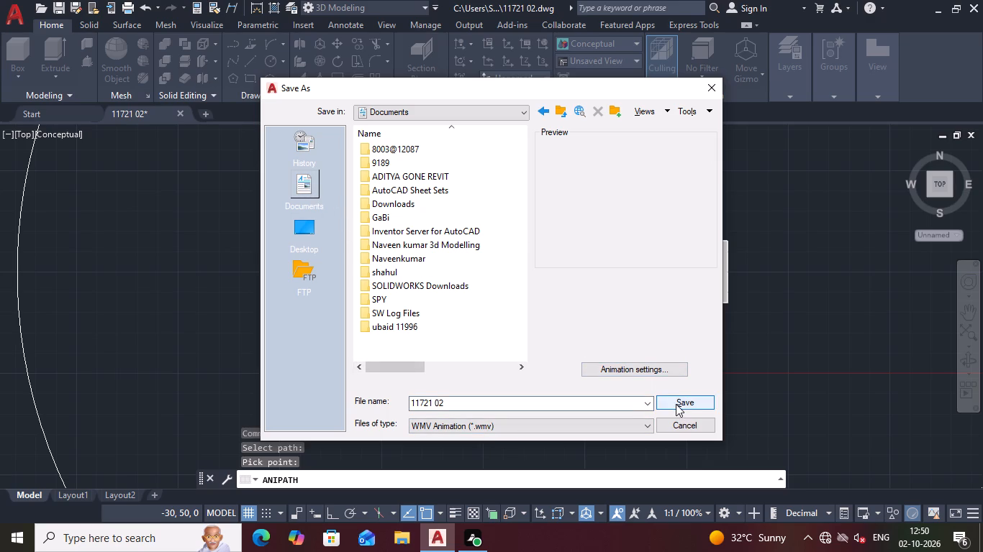
left_click(676, 404)
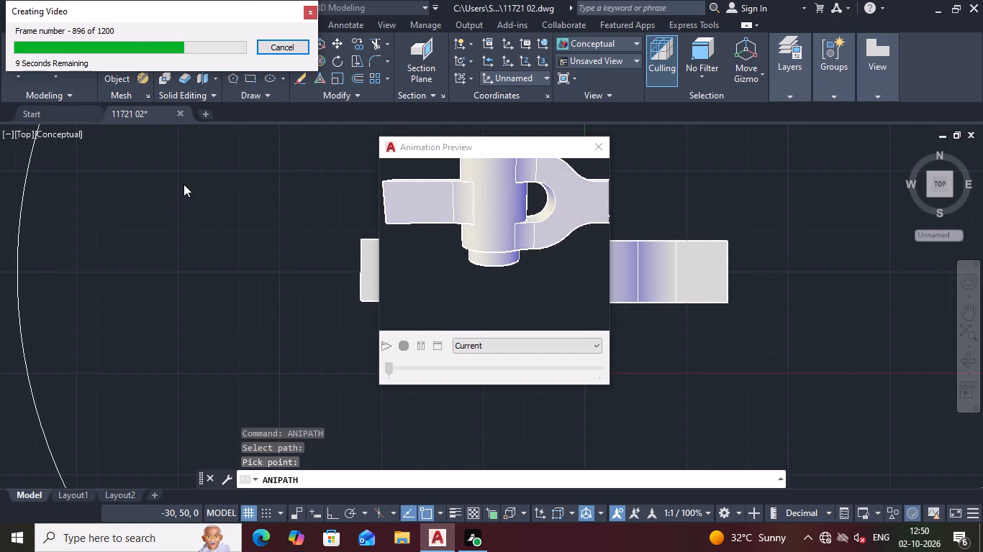
Delete the large circle around the knuckle joint that served as the camera path.
scroll(230, 180, "up", 1)
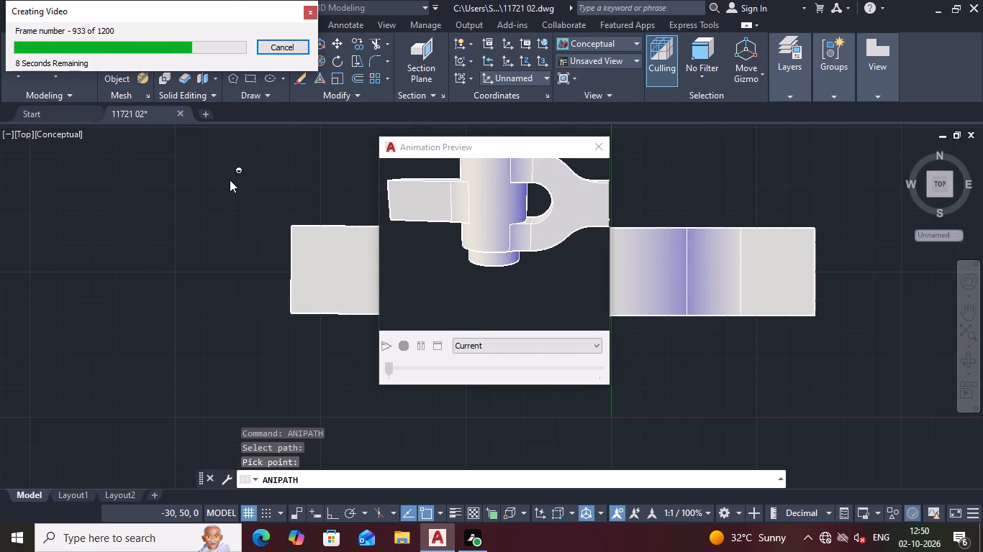
scroll(230, 180, "down", 2)
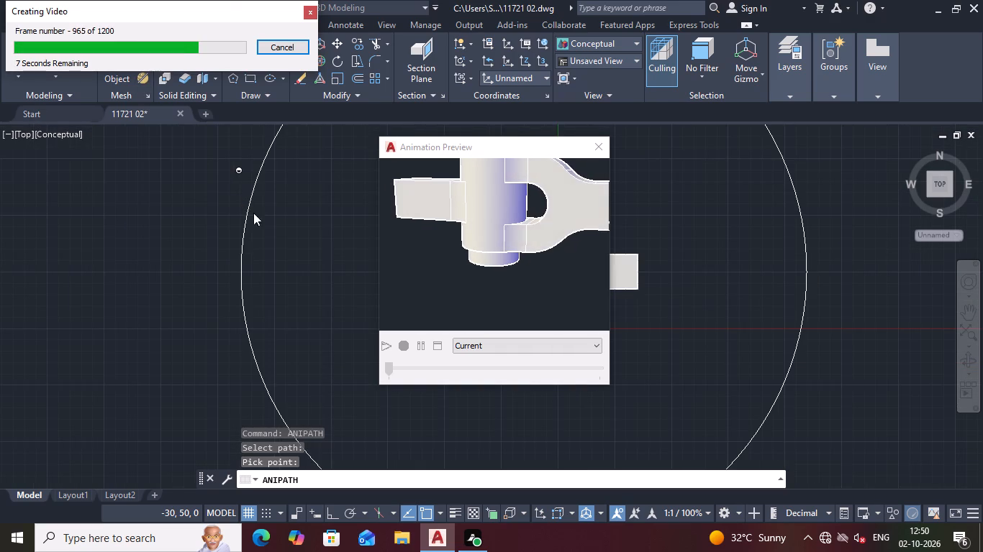
scroll(280, 233, "down", 1)
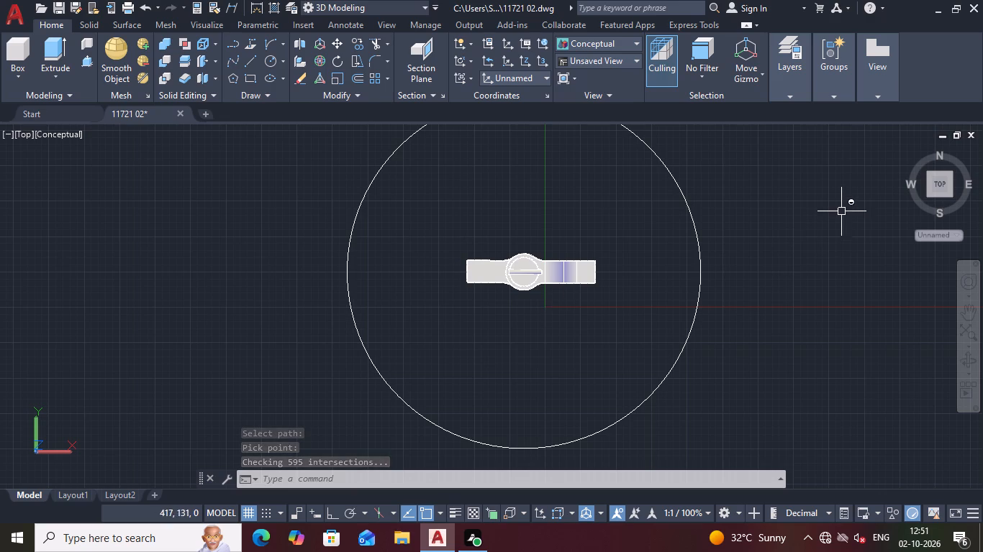
left_click(696, 234)
key("Delete")
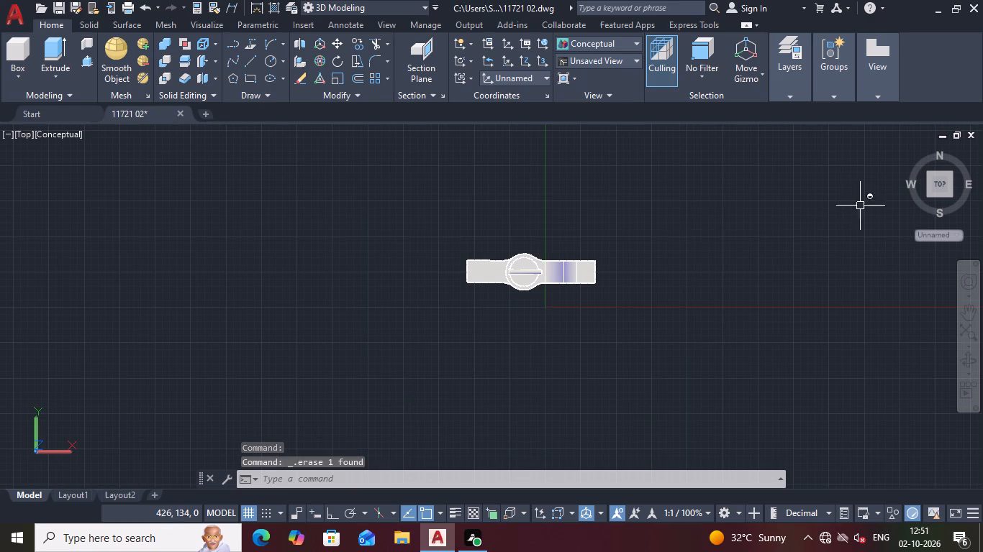
Orient the knuckle joint to a slightly raised, near-front 3D view showing the fork opening.
left_click(930, 192)
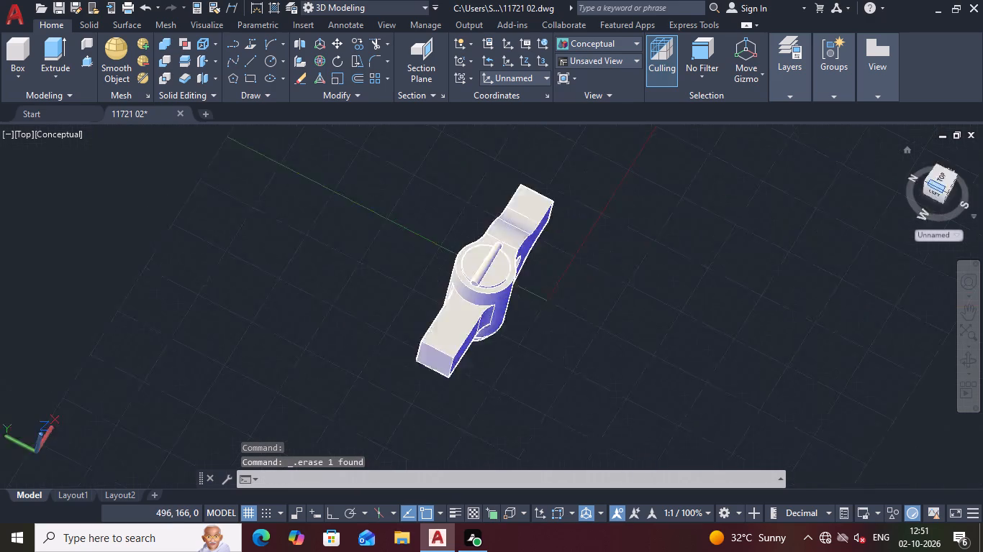
left_click(941, 178)
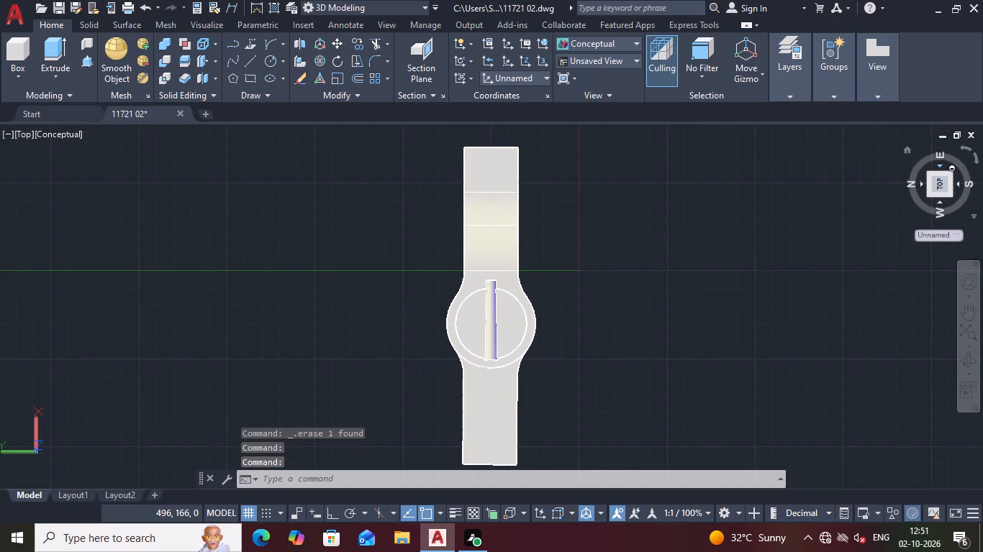
left_click(959, 183)
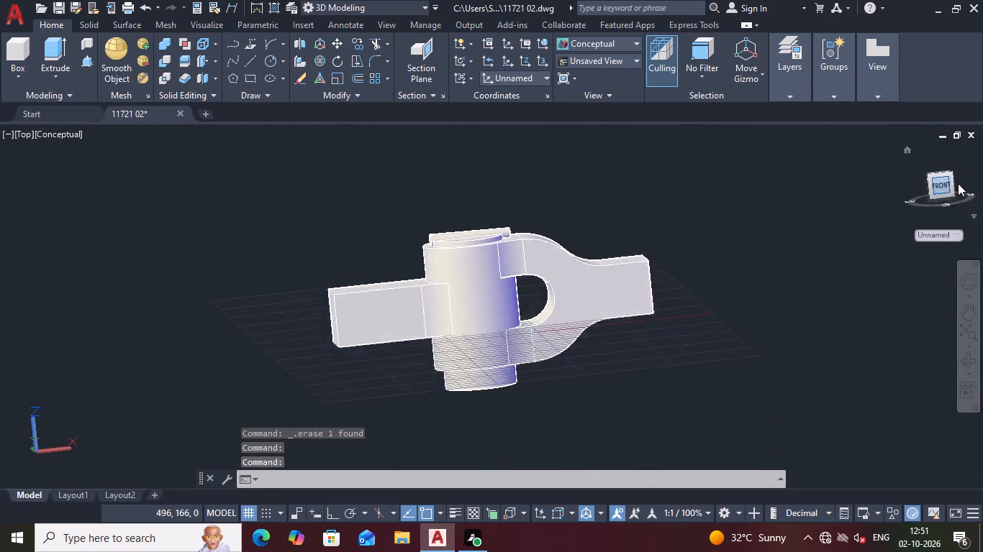
left_click(939, 165)
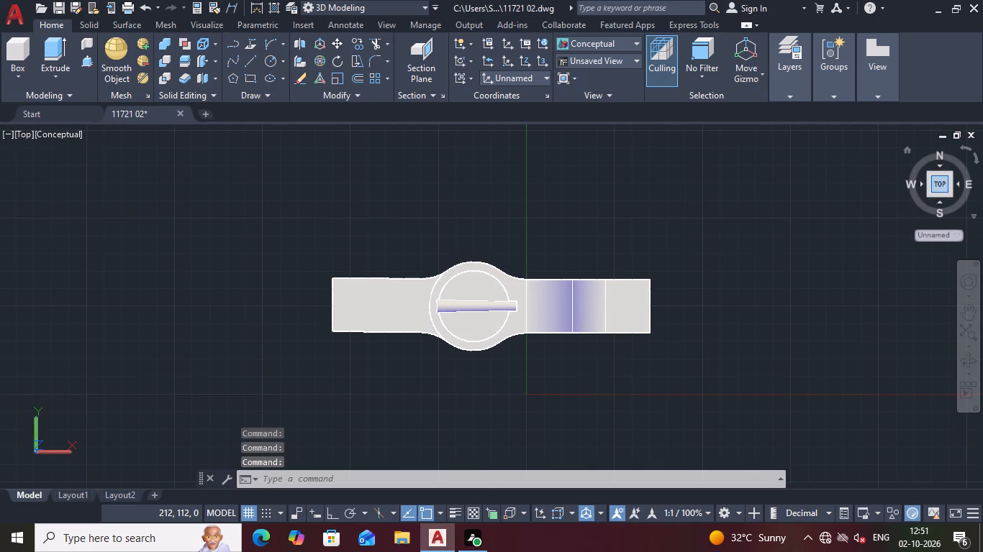
left_click(928, 194)
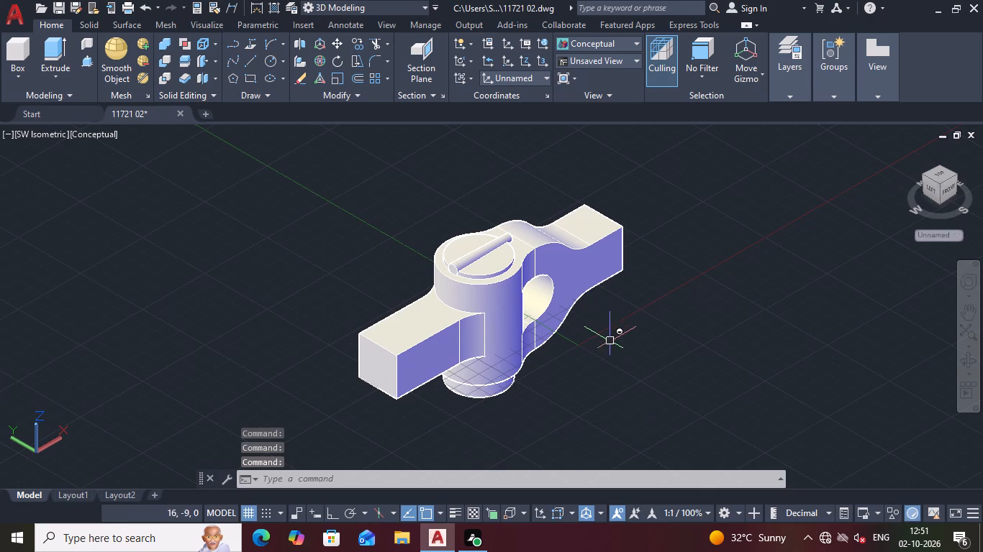
middle_click_drag(612, 343, 566, 287)
middle_click_drag(560, 290, 543, 280)
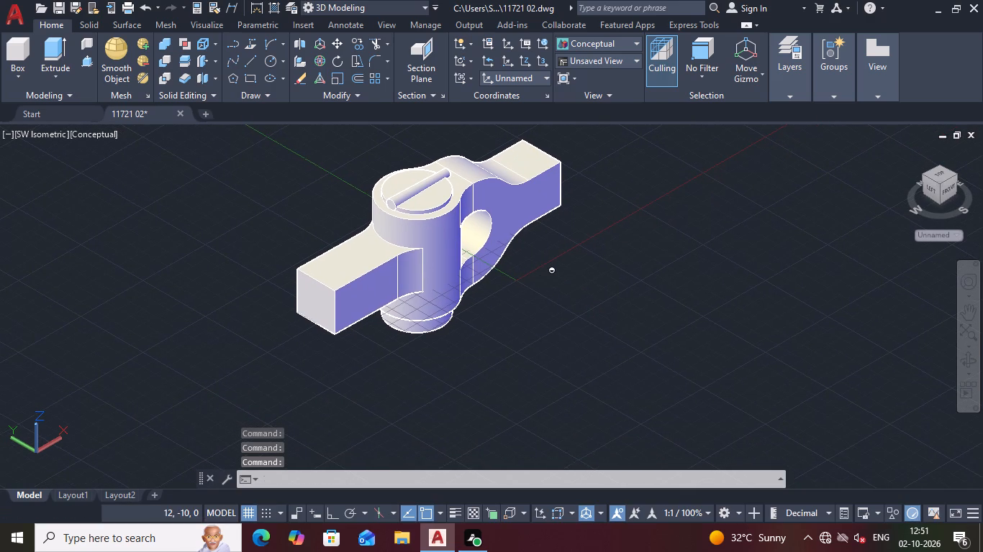
middle_click_drag(543, 282, 510, 241, "shift")
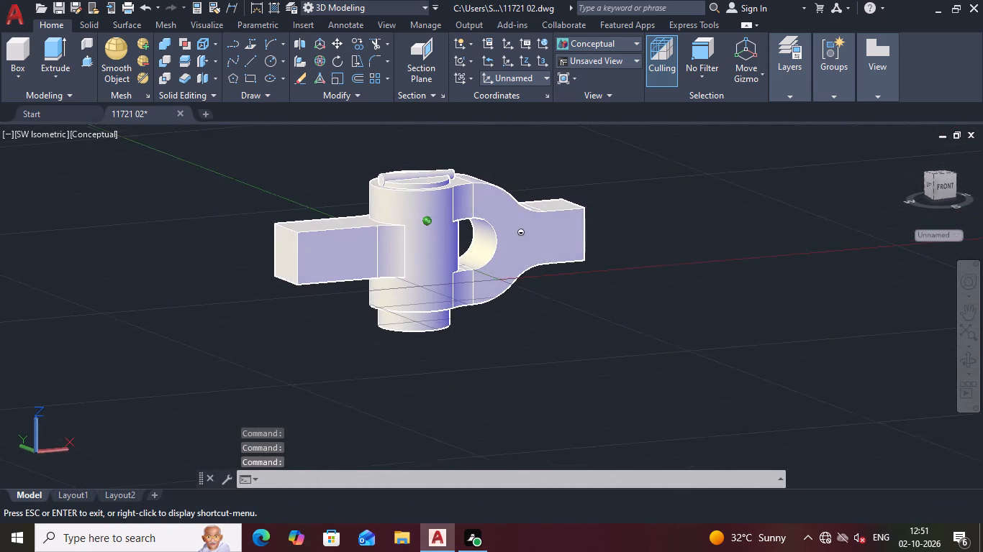
middle_click_drag(510, 241, 502, 242, "shift")
Save the drawing as 11721 02 in the Documents folder, replacing the existing file.
left_click(12, 17)
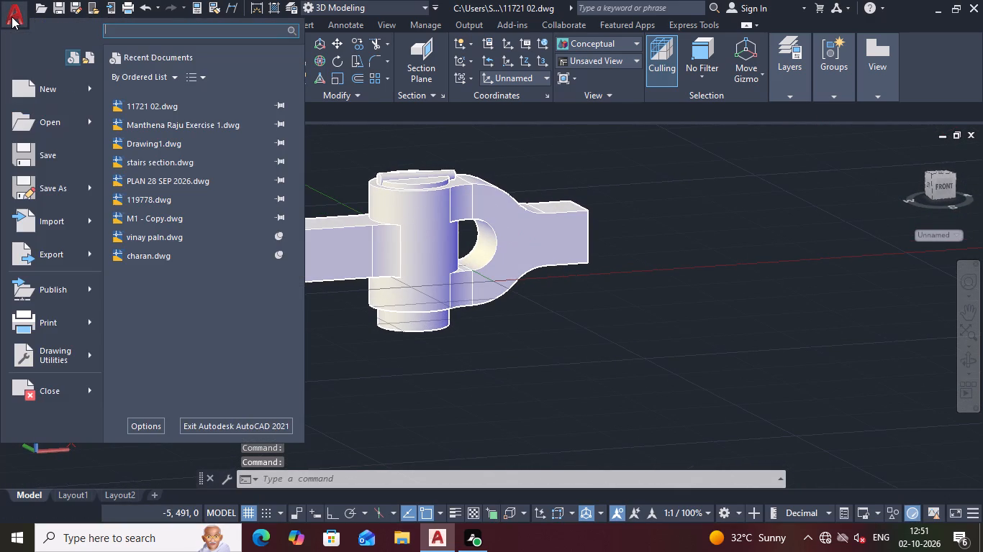
left_click(64, 185)
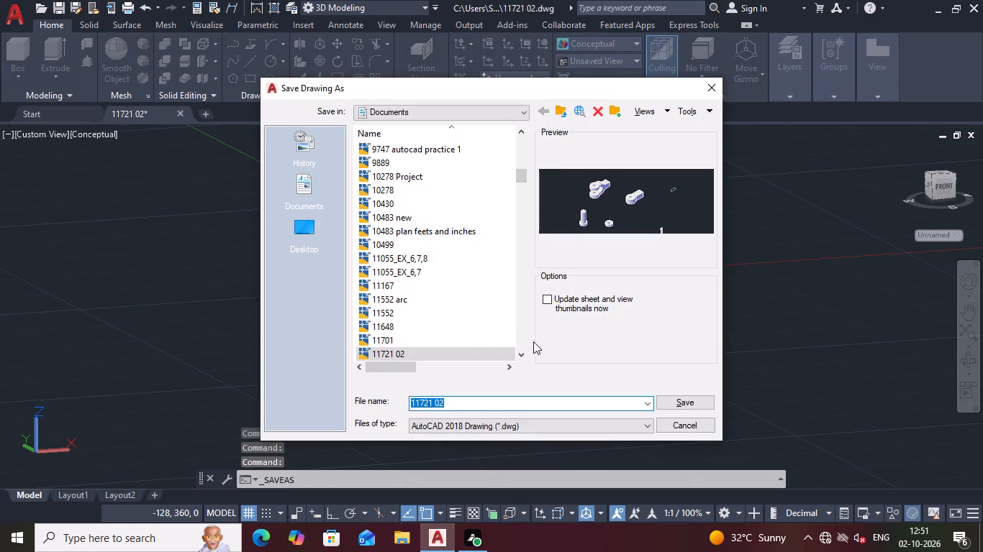
left_click(665, 401)
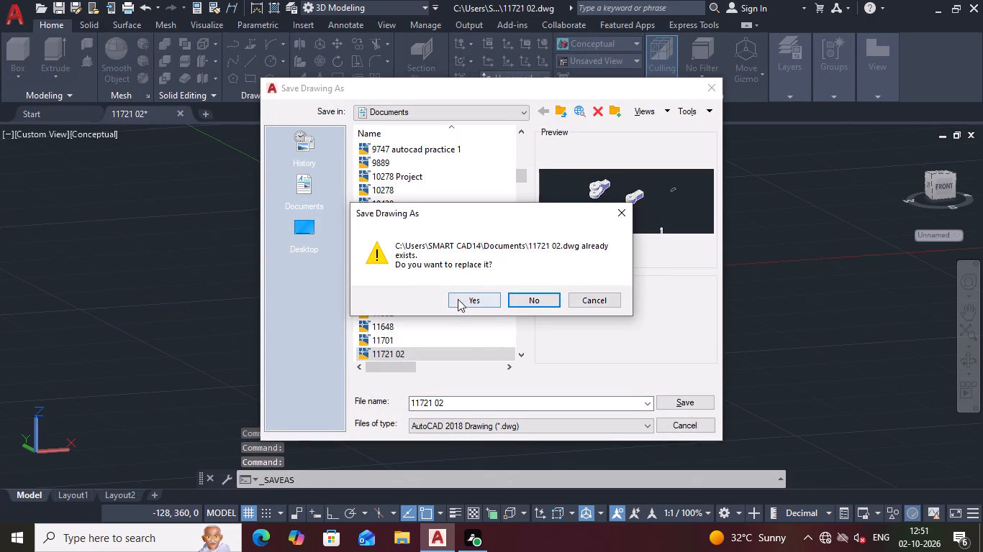
left_click(458, 299)
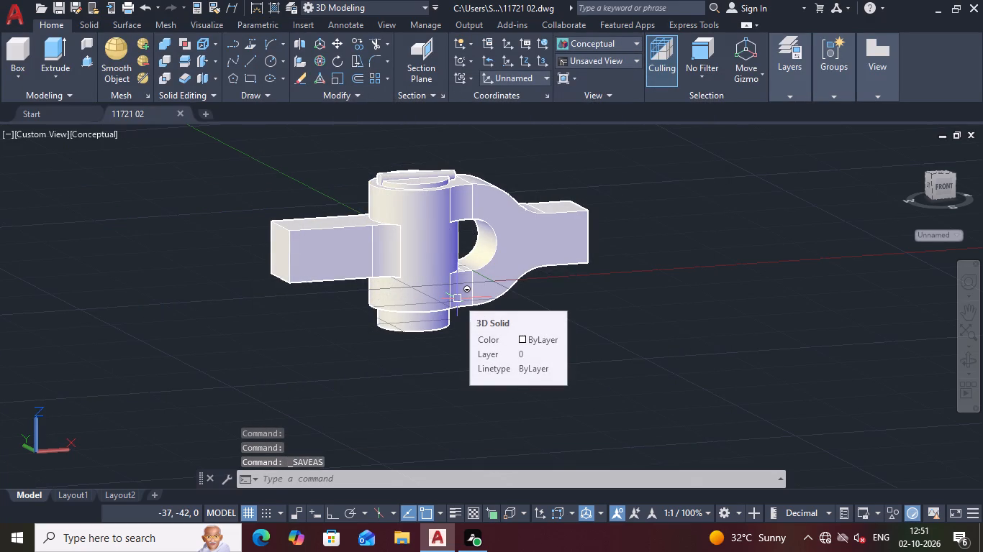
Set up a plot with AutoCAD PDF (High Quality Print).pc3, using a window around the knuckle joint and centring the plot.
key("ctrl+p")
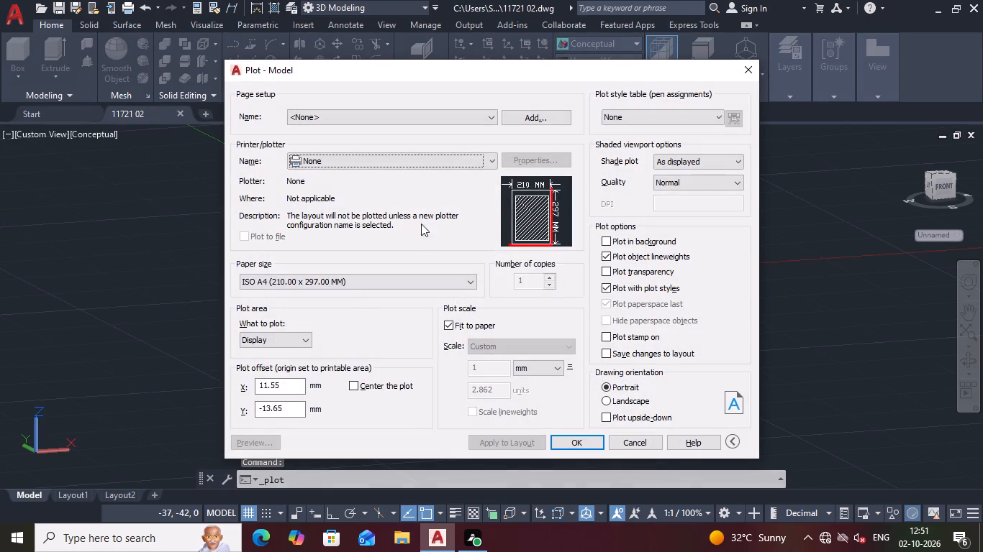
left_click(393, 157)
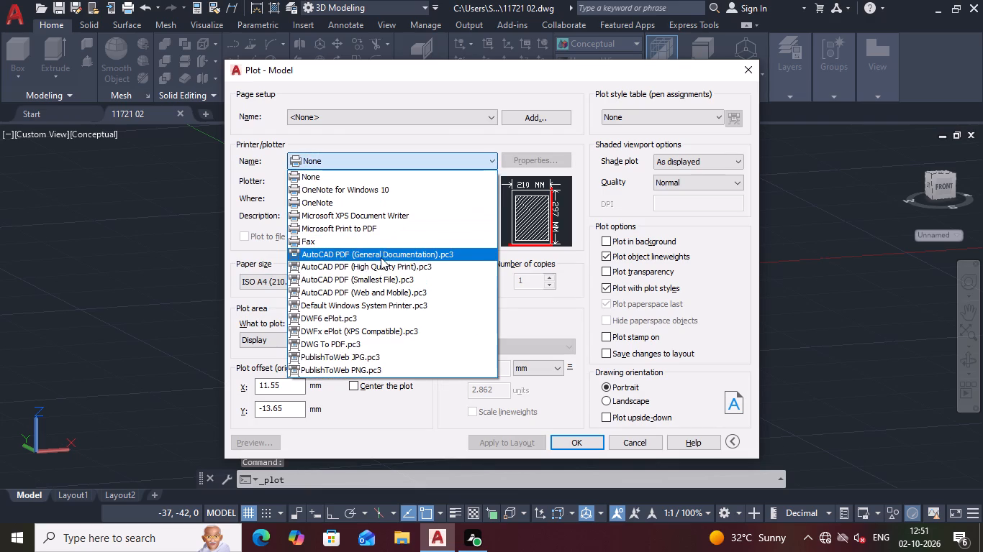
left_click(373, 267)
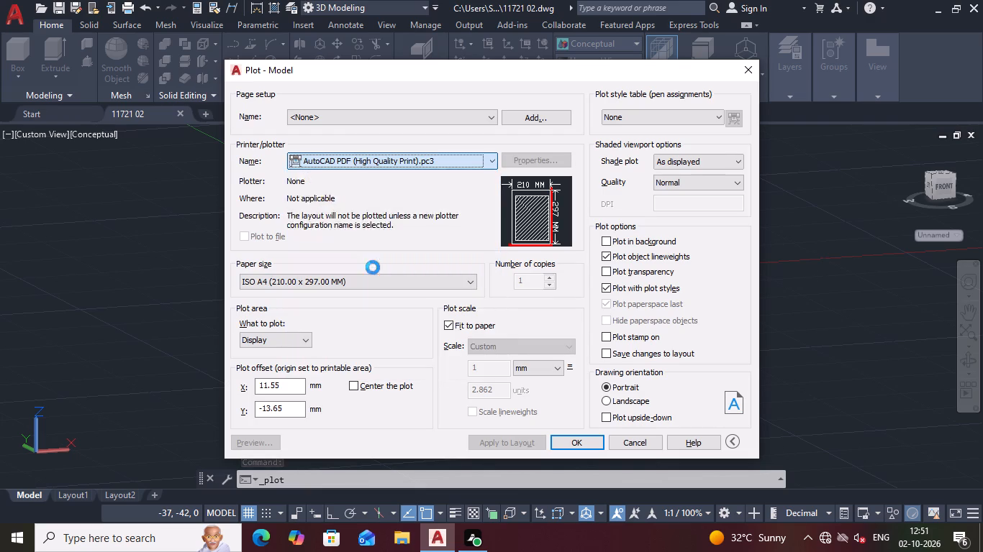
left_click(284, 338)
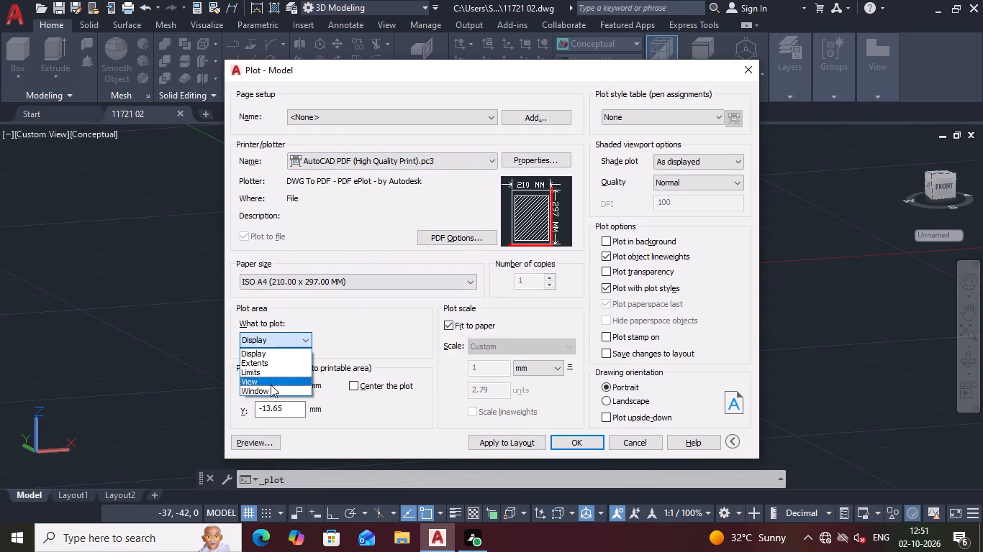
left_click(269, 391)
scroll(292, 237, "down", 1)
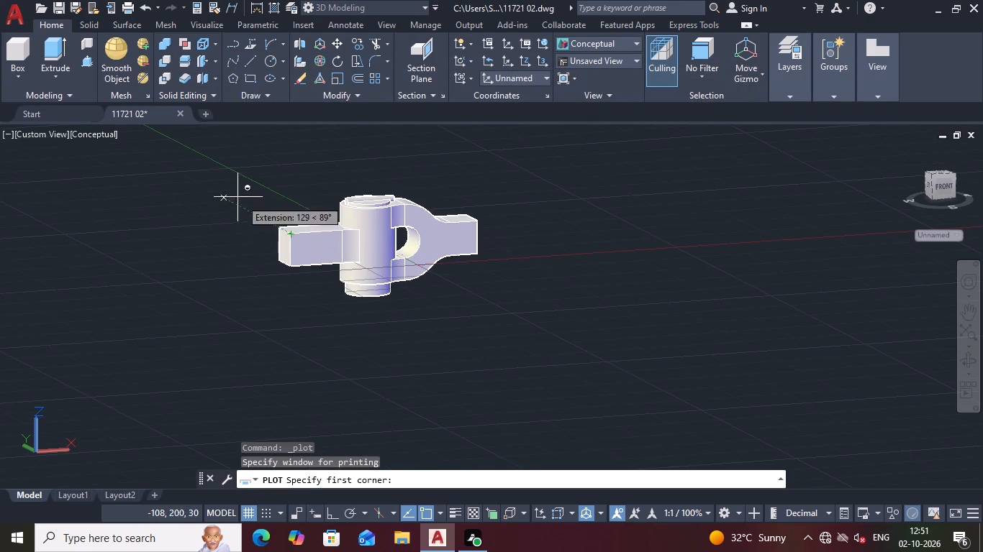
left_click(217, 154)
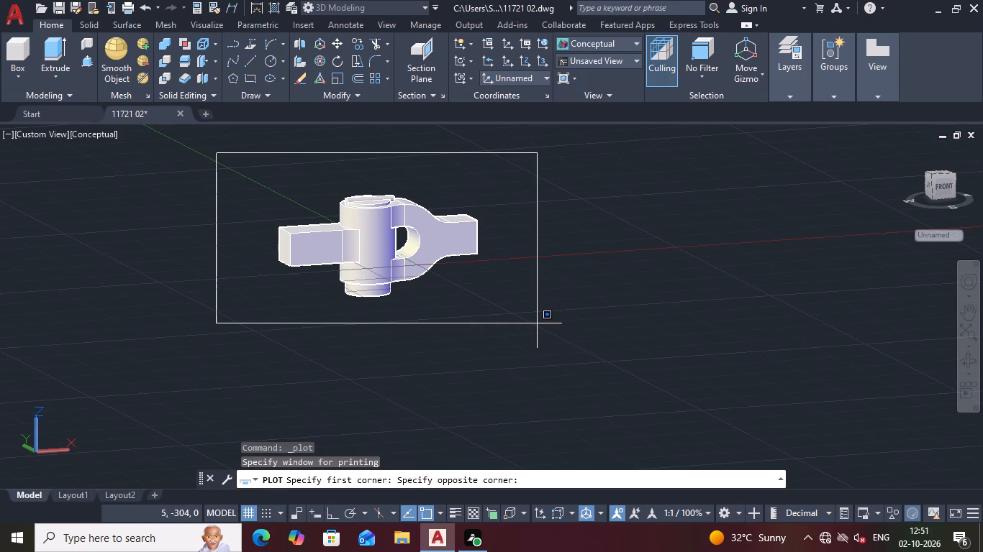
left_click(545, 330)
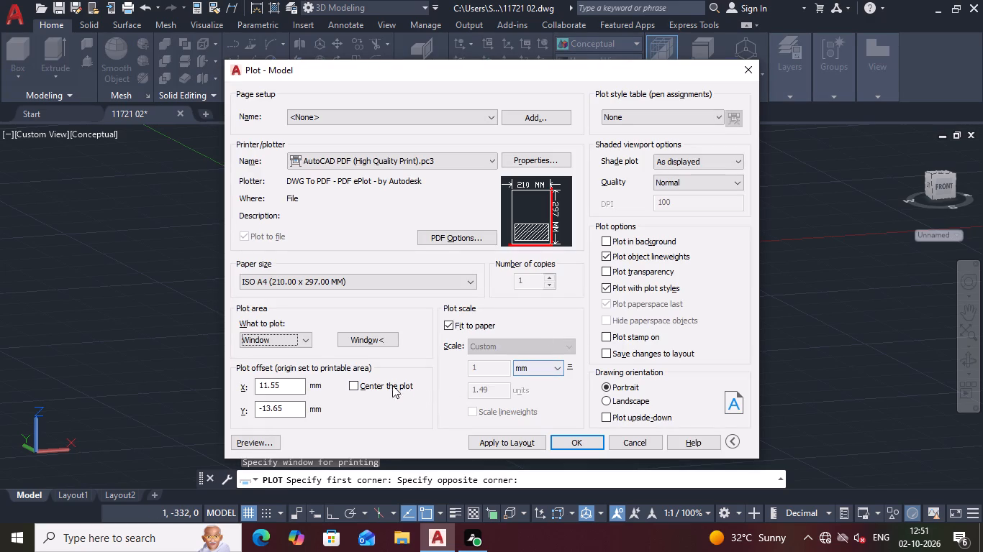
left_click(383, 383)
Preview the plot, inspect the knuckle joint on the sheet, and return to the plot settings.
left_click(251, 443)
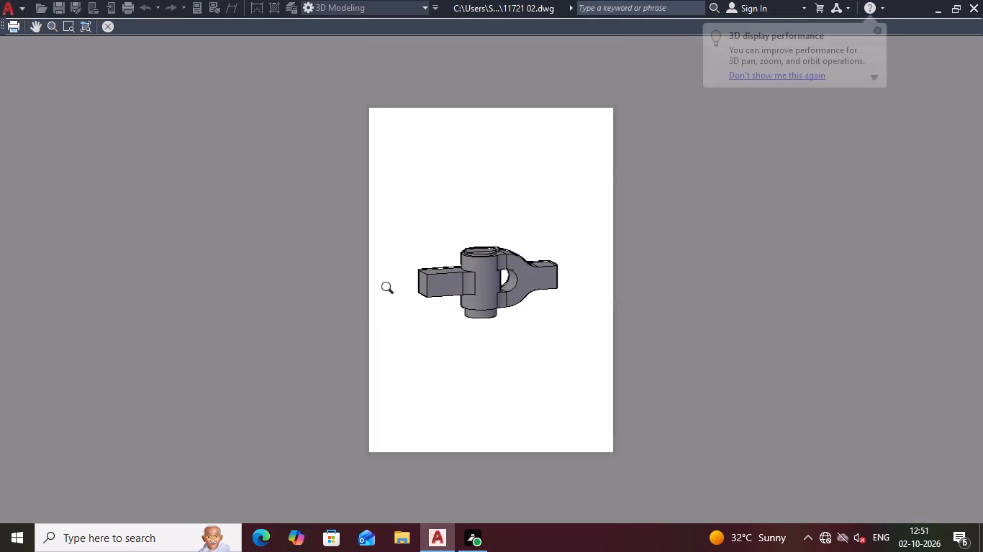
scroll(468, 249, "up", 3)
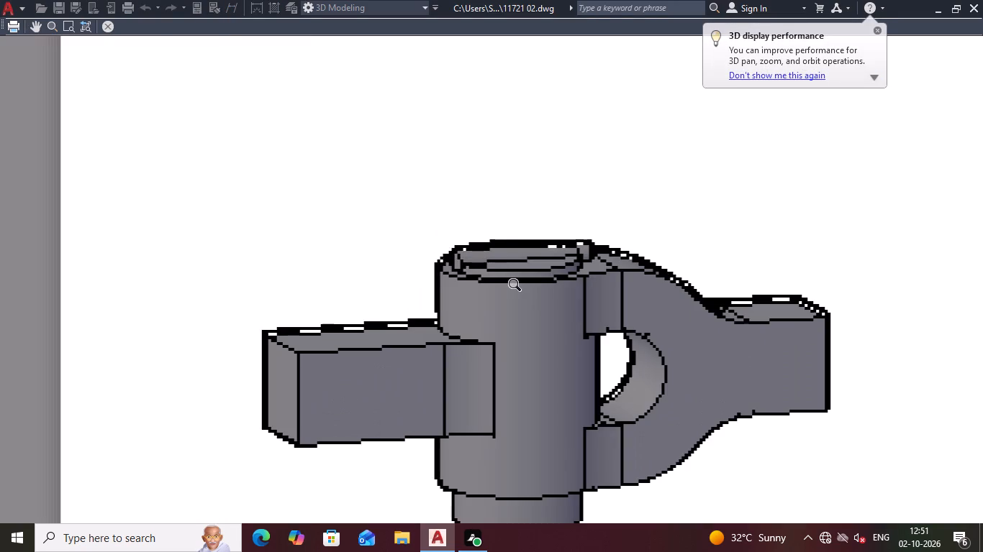
scroll(519, 287, "down", 1)
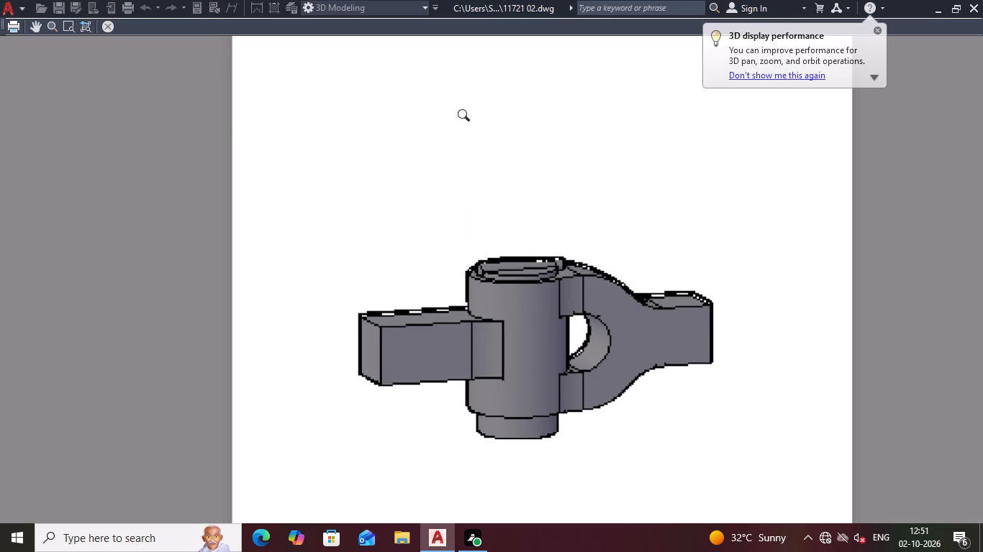
left_click(109, 24)
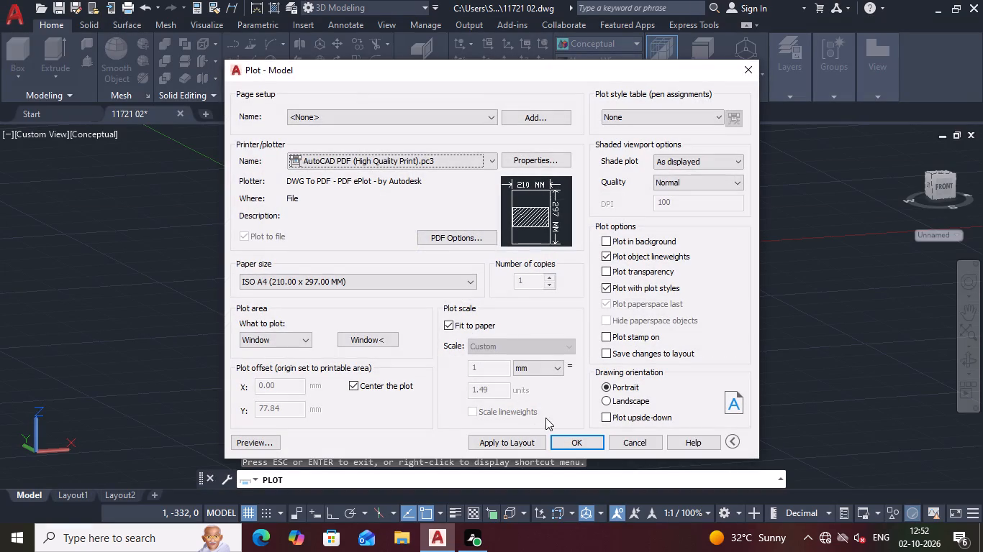
Plot the model to a PDF named 11721 02-Model.pdf in the Documents folder.
left_click(560, 438)
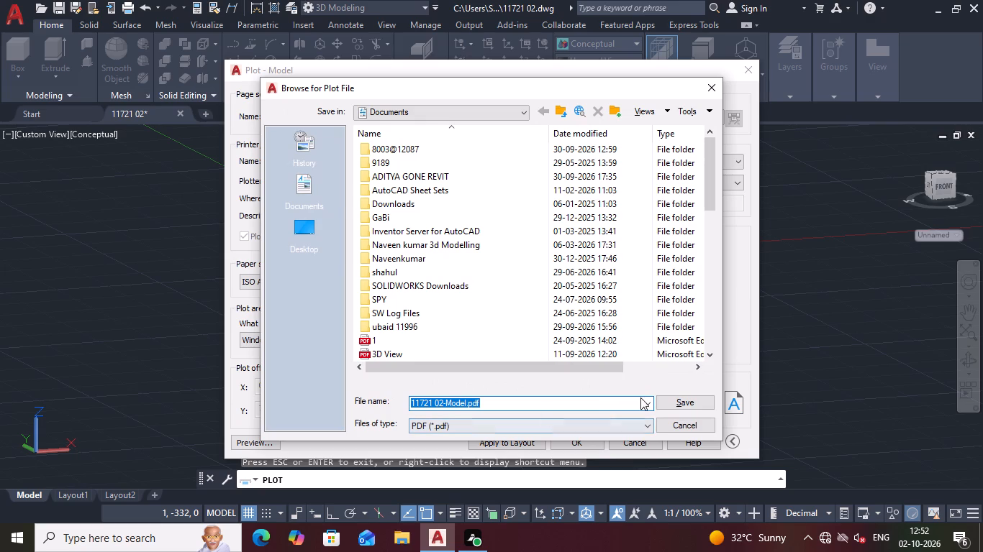
left_click(302, 187)
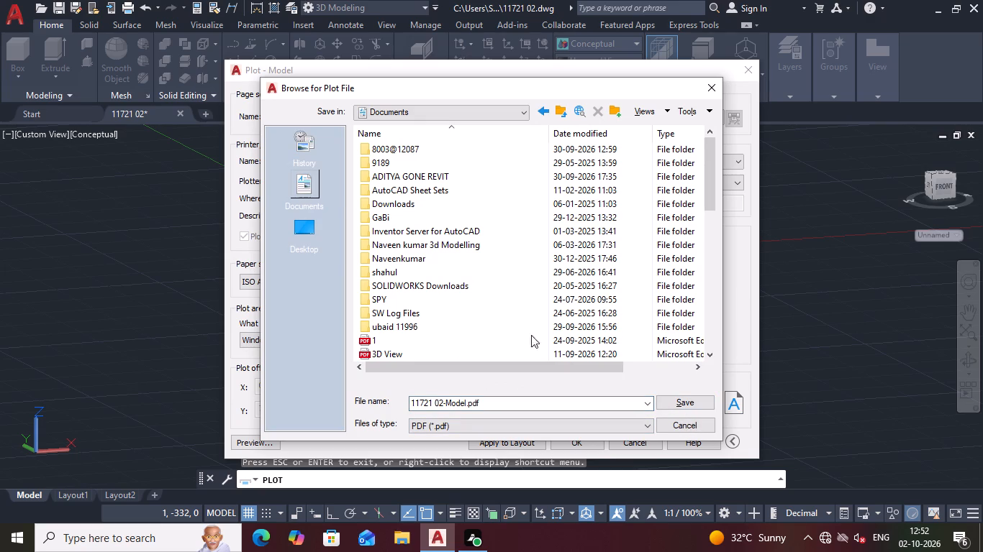
left_click(700, 402)
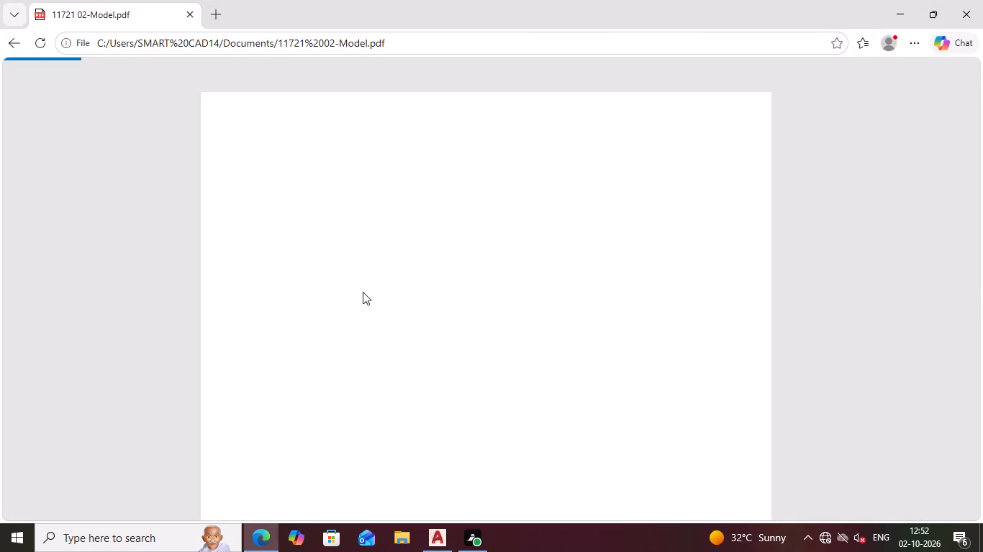
Examine the plotted knuckle joint in 11721 02-Model.pdf, covering the whole page and a close view of the cross pin.
middle_click_drag(440, 346, 420, 262)
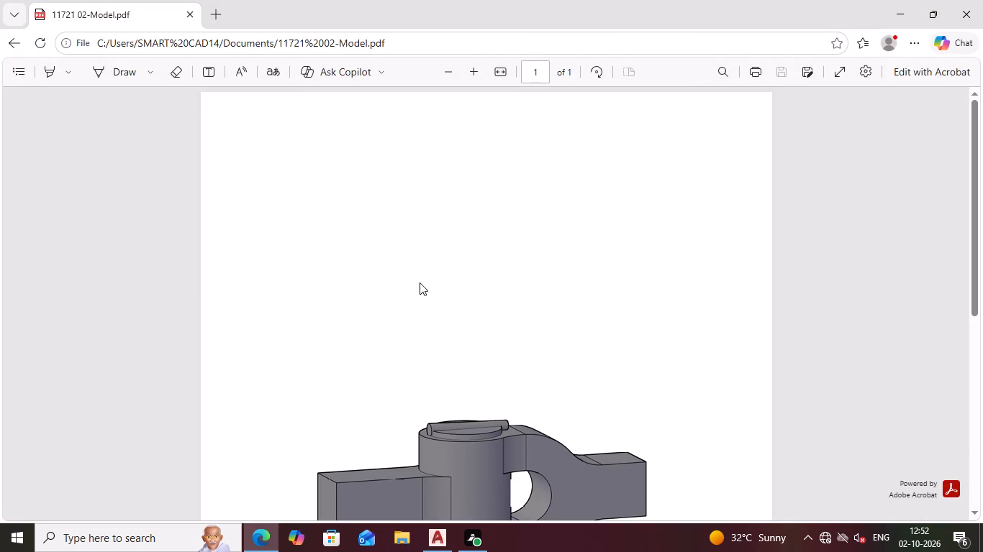
middle_click_drag(458, 369, 436, 310, "ctrl")
middle_click_drag(474, 395, 446, 313, "shift")
middle_click(448, 336, "shift")
scroll(446, 332, "down", 3, "shift")
middle_click_drag(455, 377, 443, 332)
scroll(443, 332, "down", 1)
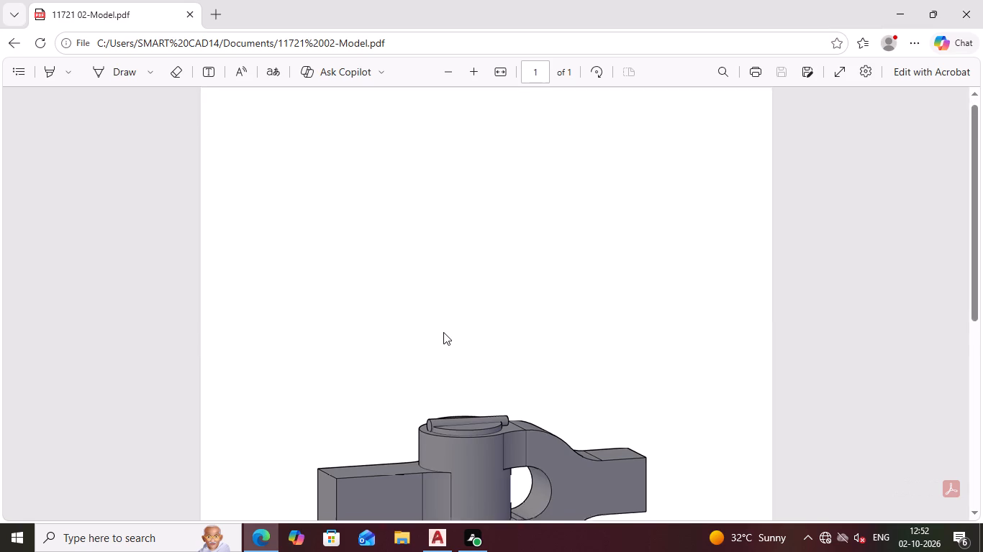
scroll(443, 332, "down", 2)
scroll(457, 300, "up", 1)
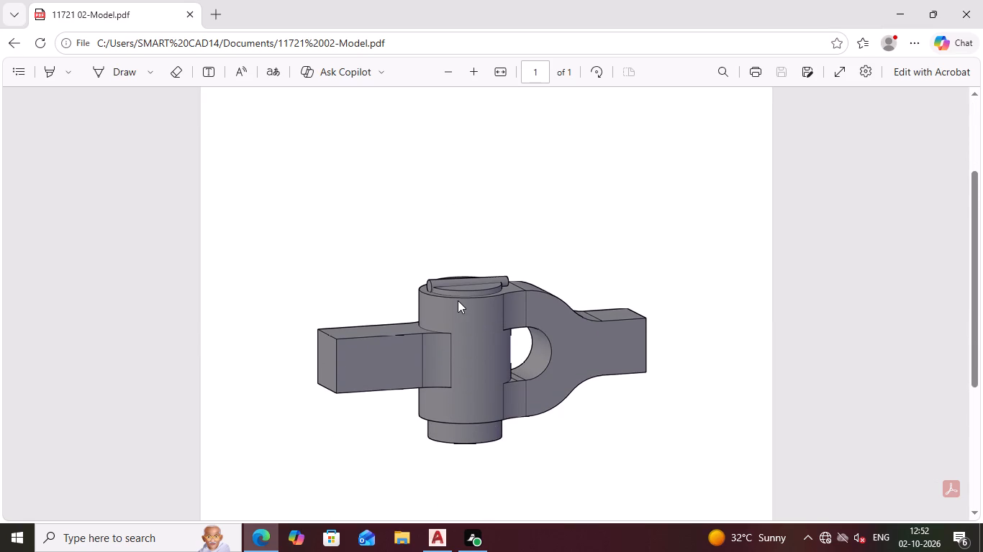
middle_click_drag(458, 300, 456, 285, "ctrl")
scroll(456, 285, "up", 2, "ctrl")
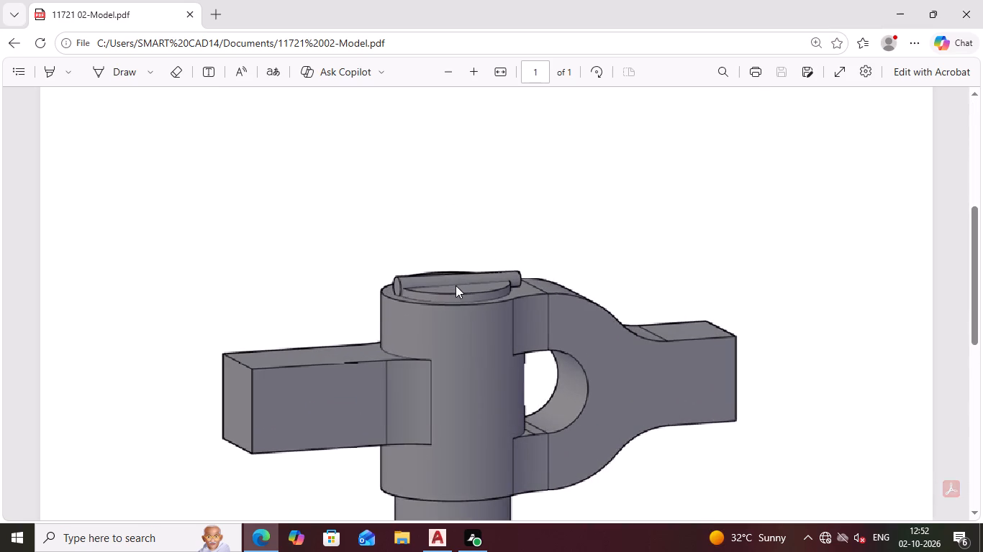
scroll(449, 339, "up", 2, "ctrl")
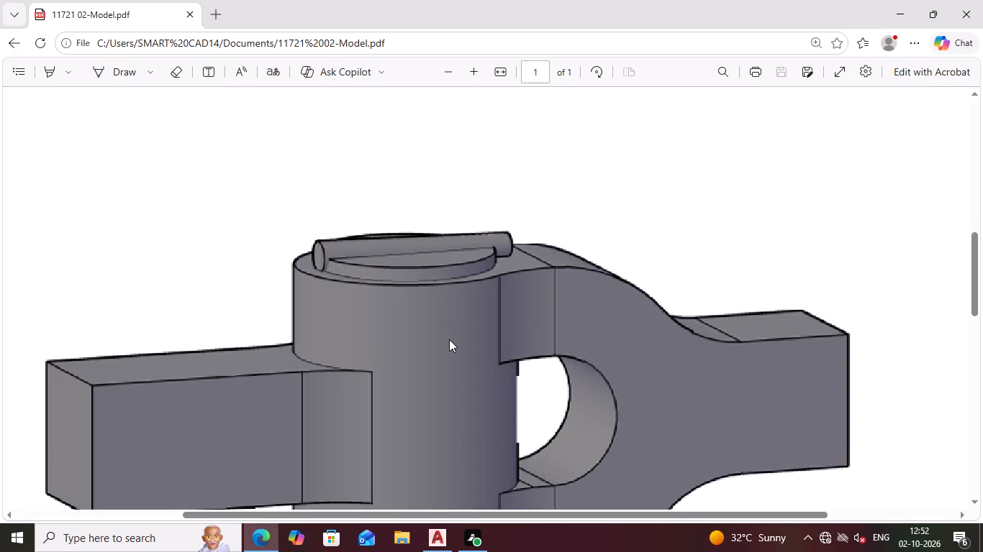
scroll(430, 261, "up", 2, "ctrl")
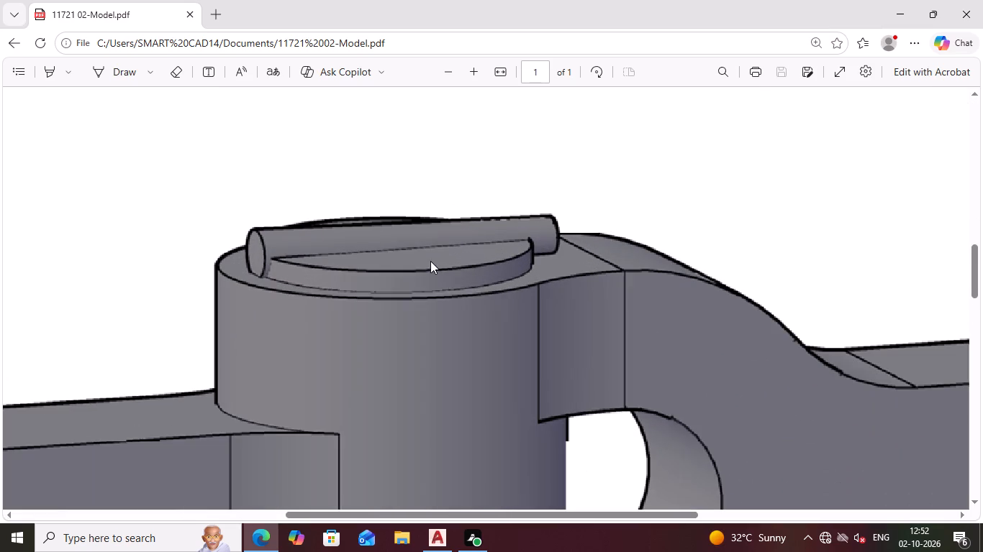
scroll(272, 240, "up", 7, "ctrl")
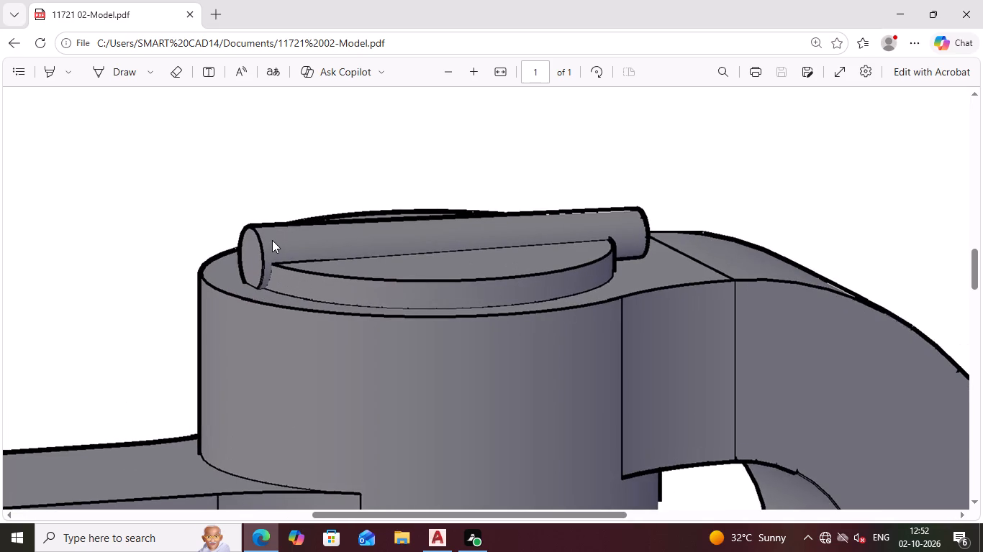
scroll(272, 240, "down", 5, "ctrl")
middle_click_drag(322, 418, 373, 412, "ctrl")
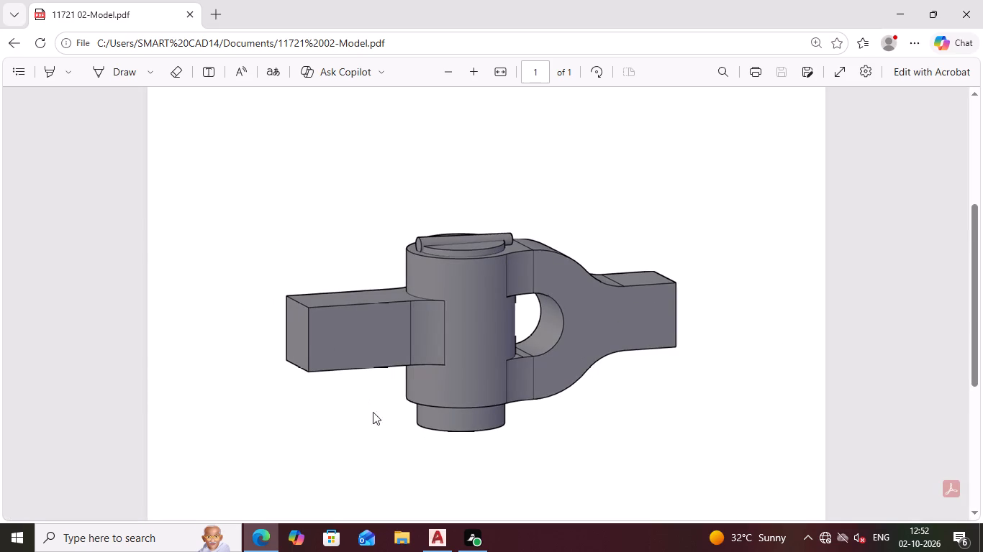
middle_click_drag(373, 412, 403, 408, "ctrl")
middle_click_drag(337, 392, 402, 401)
middle_click_drag(263, 303, 336, 307, "shift")
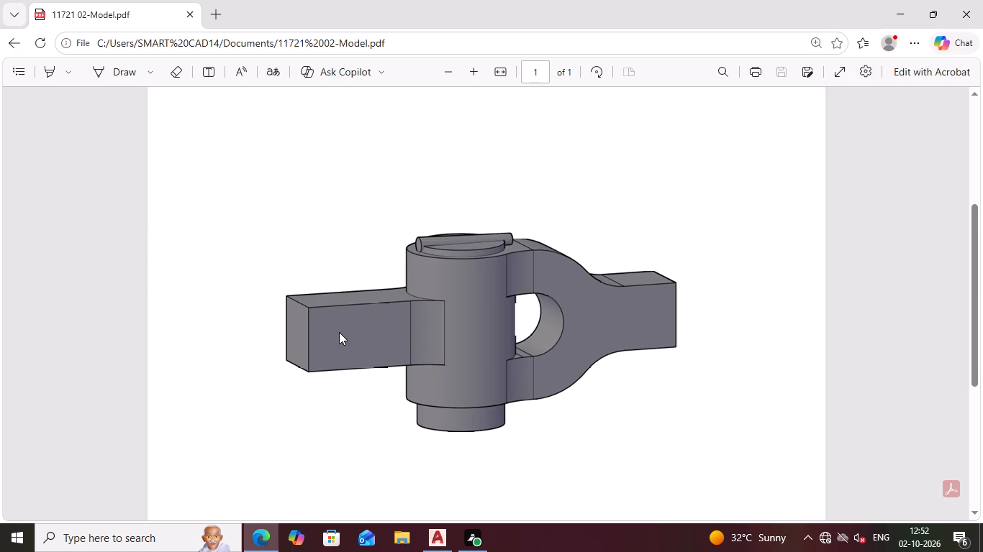
left_click(341, 336, "shift")
scroll(385, 308, "down", 2, "shift")
scroll(396, 304, "up", 3, "shift")
scroll(404, 304, "up", 2, "ctrl")
scroll(404, 304, "down", 2, "ctrl")
scroll(404, 304, "down", 2)
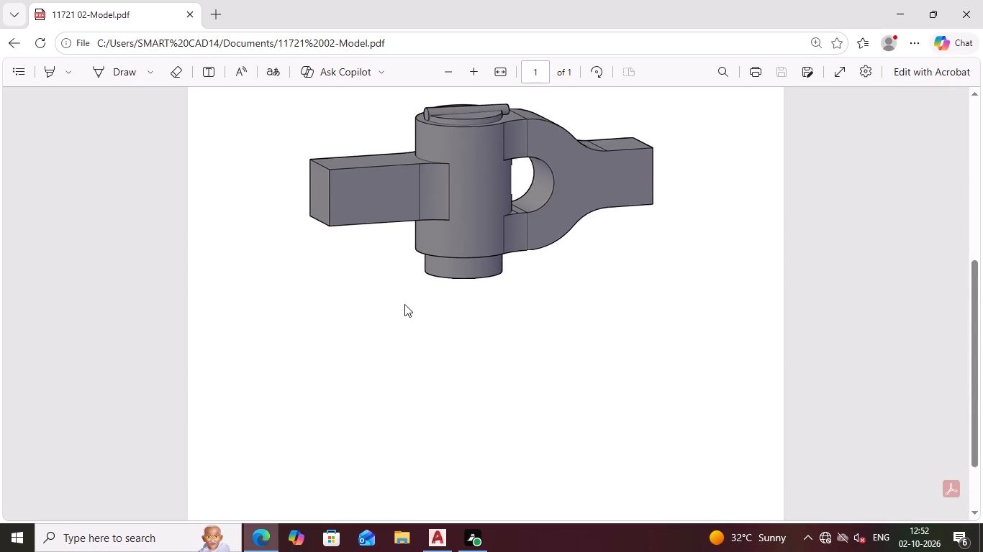
scroll(404, 304, "down", 1)
scroll(411, 297, "up", 3)
scroll(411, 297, "up", 2, "ctrl")
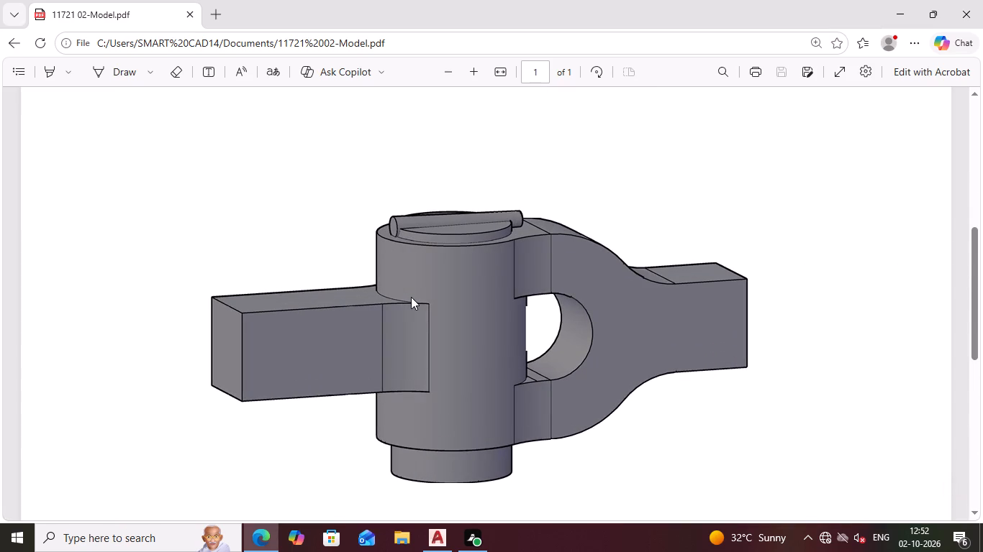
middle_click_drag(411, 297, 453, 297, "ctrl")
scroll(657, 283, "down", 2)
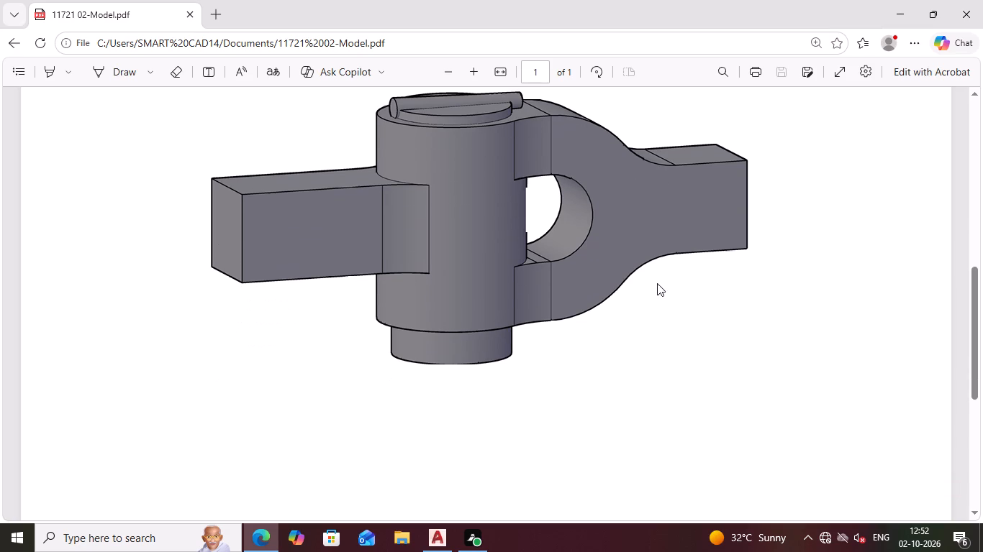
scroll(643, 277, "up", 2)
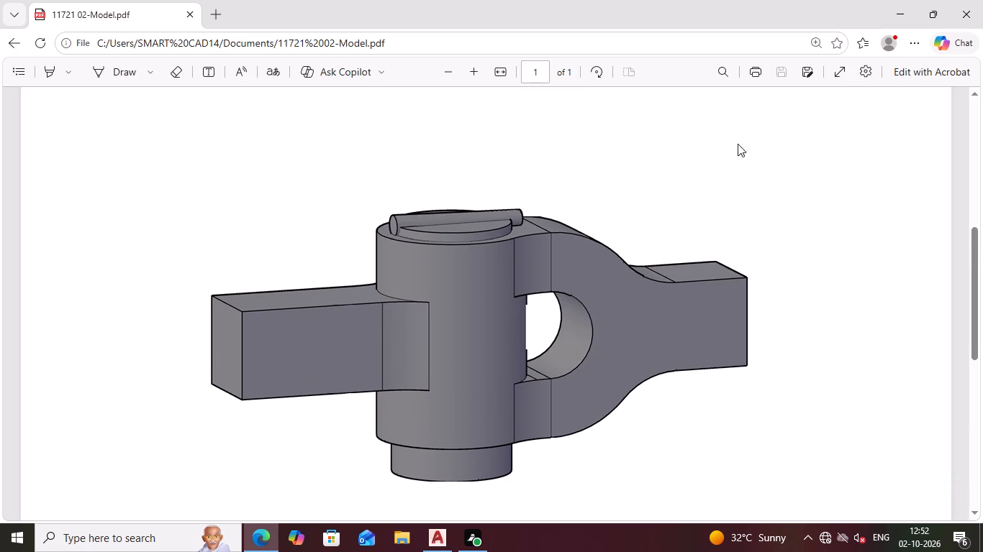
Close the plotted PDF, return to AutoCAD and dismiss the plot completion notification.
left_click(961, 8)
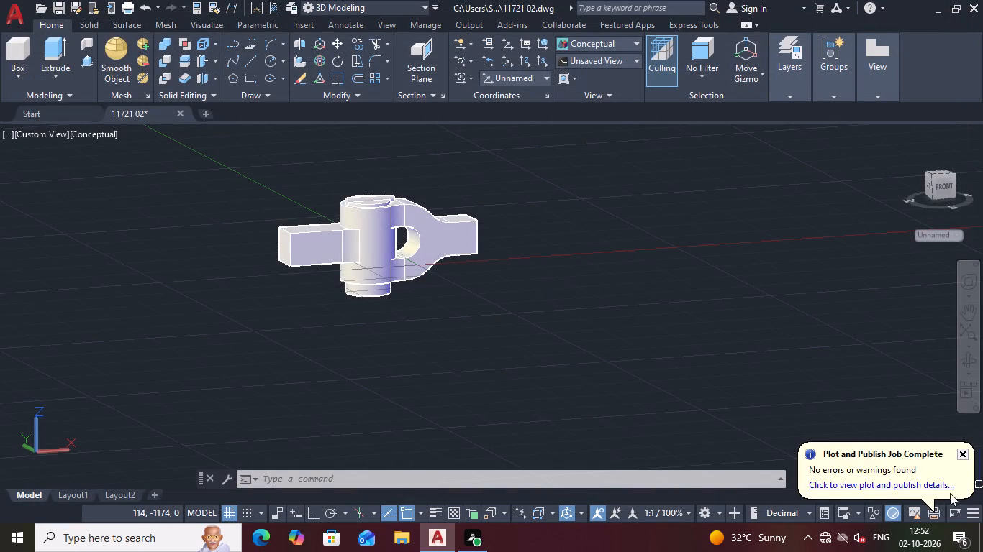
left_click(964, 454)
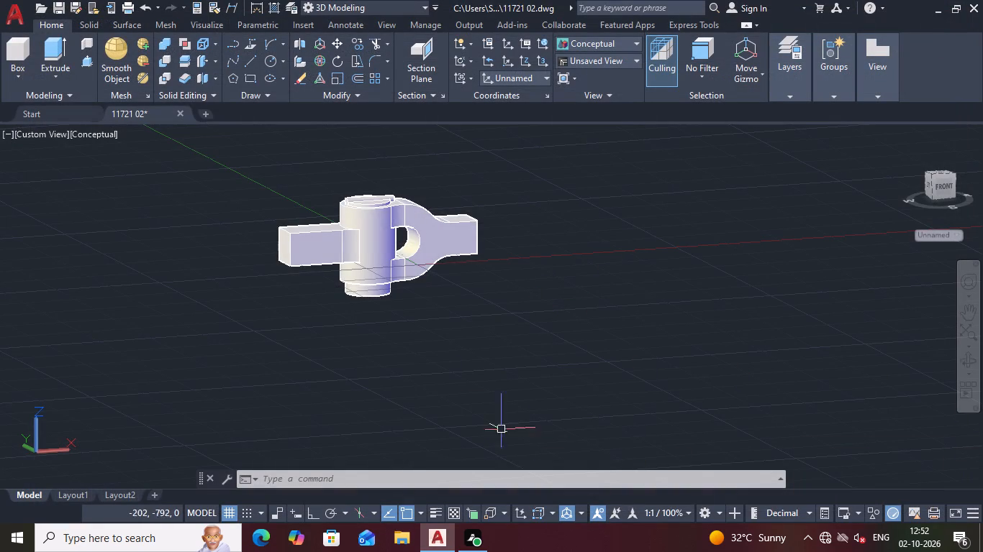
Inspect the finished 3D knuckle joint from the front, left and back, including a close view of the cross pin.
middle_click_drag(416, 334, 484, 357)
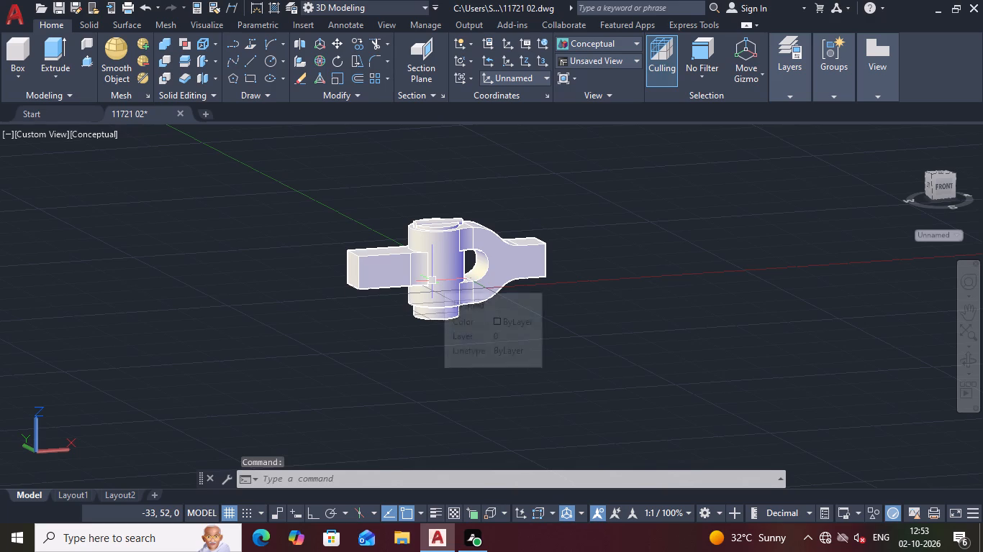
scroll(372, 260, "up", 1)
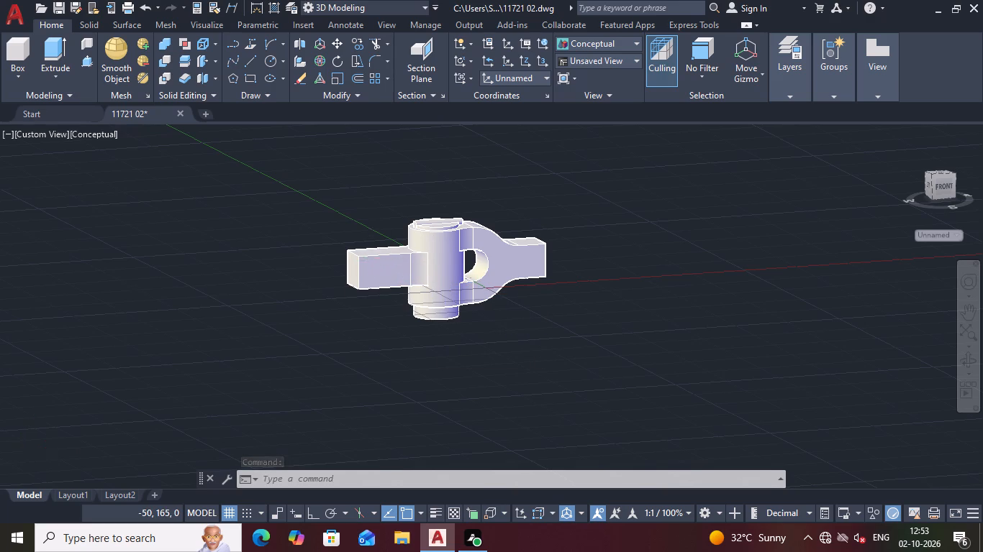
scroll(372, 260, "up", 2)
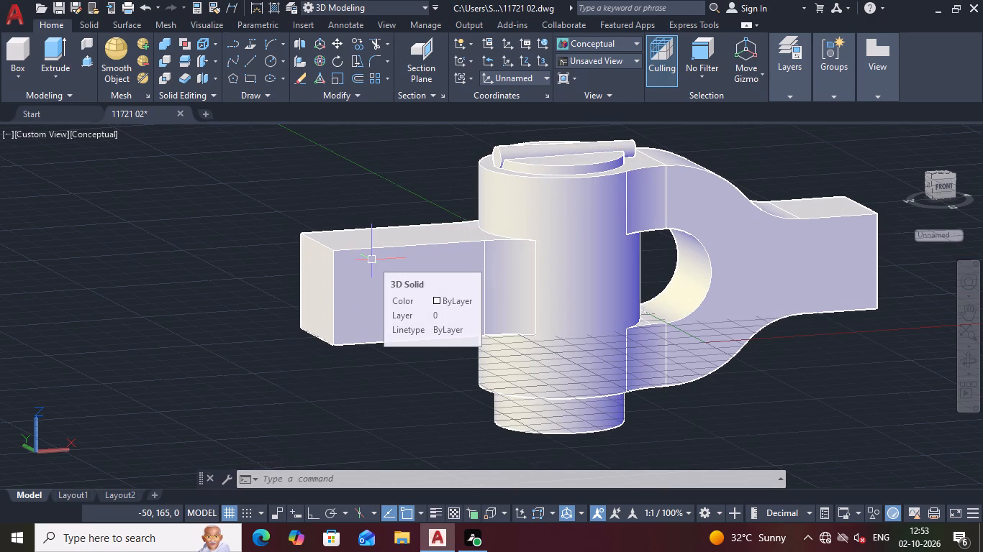
left_click(216, 539)
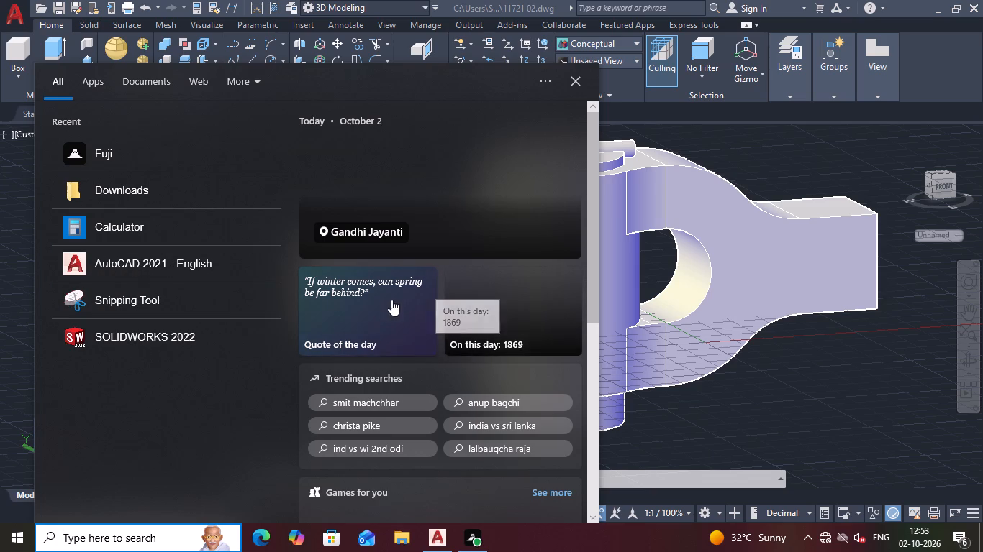
left_click(794, 410)
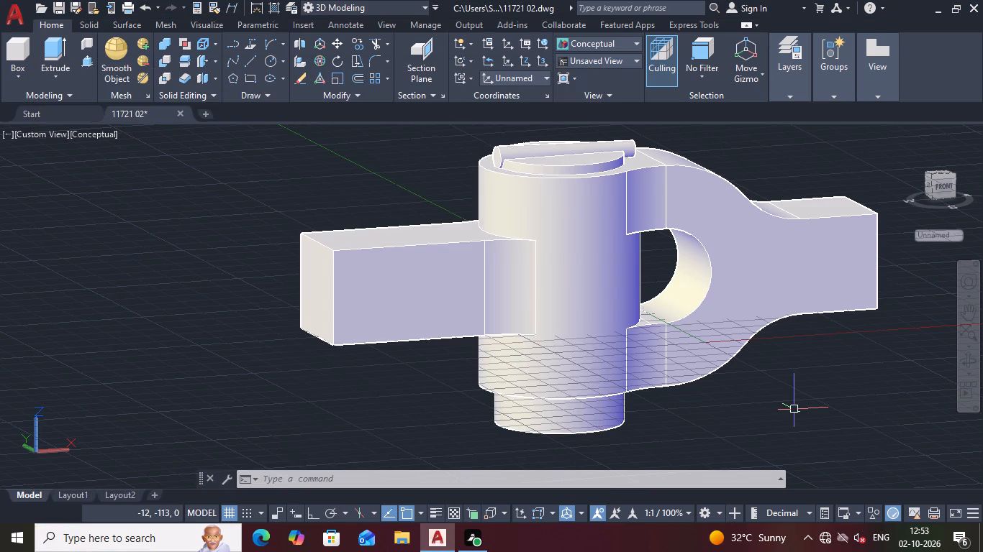
scroll(794, 410, "down", 1)
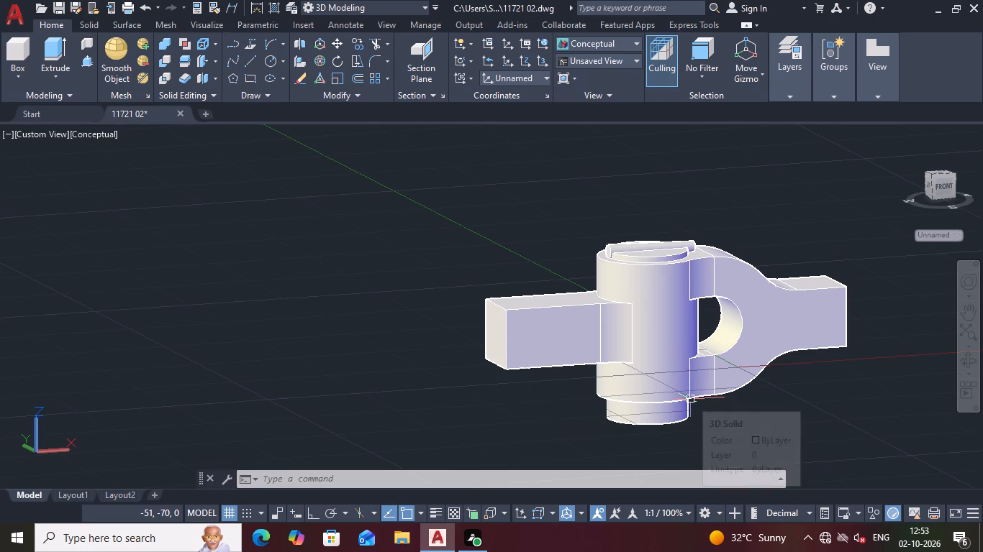
scroll(691, 400, "up", 1)
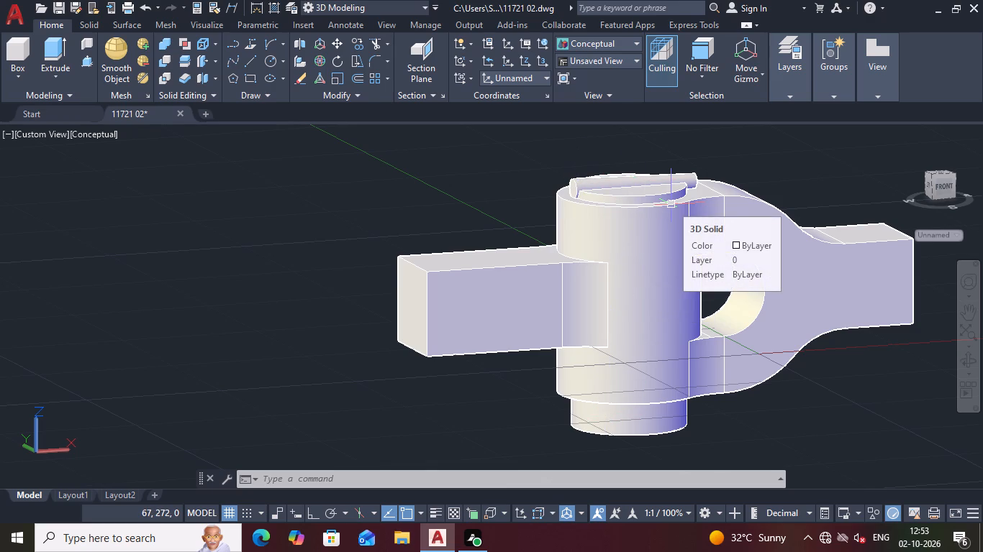
scroll(611, 354, "down", 1)
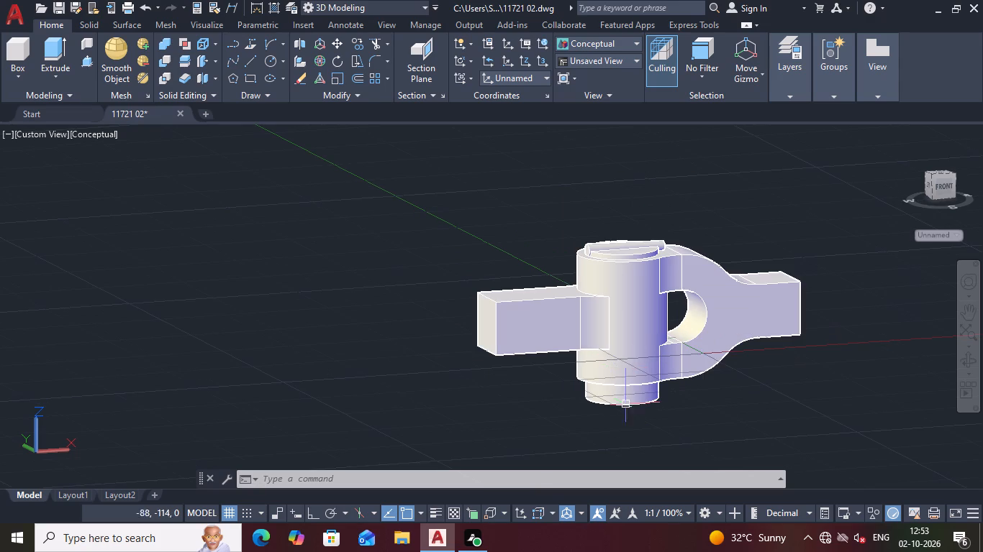
middle_click_drag(522, 392, 586, 387)
middle_click_drag(451, 379, 502, 376, "shift")
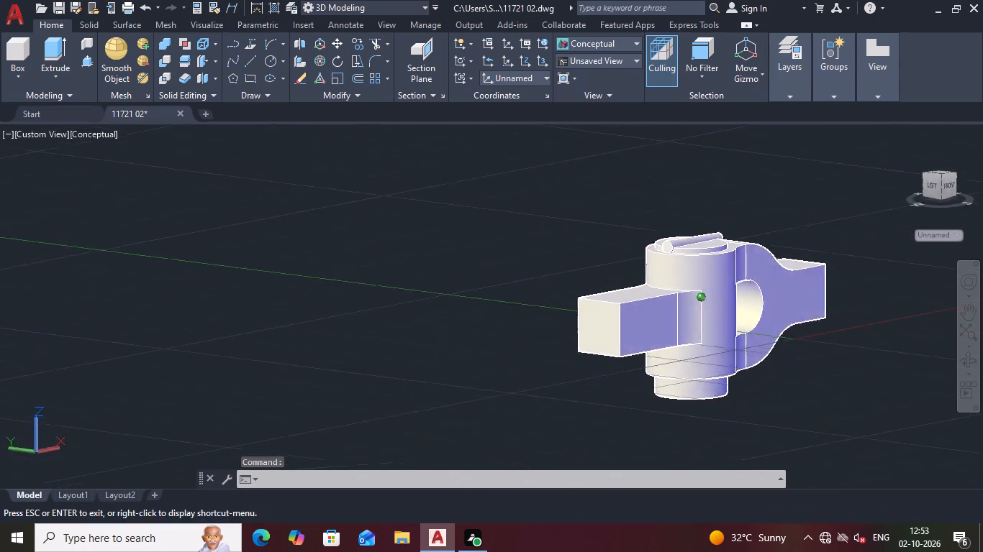
middle_click_drag(502, 376, 562, 366, "shift")
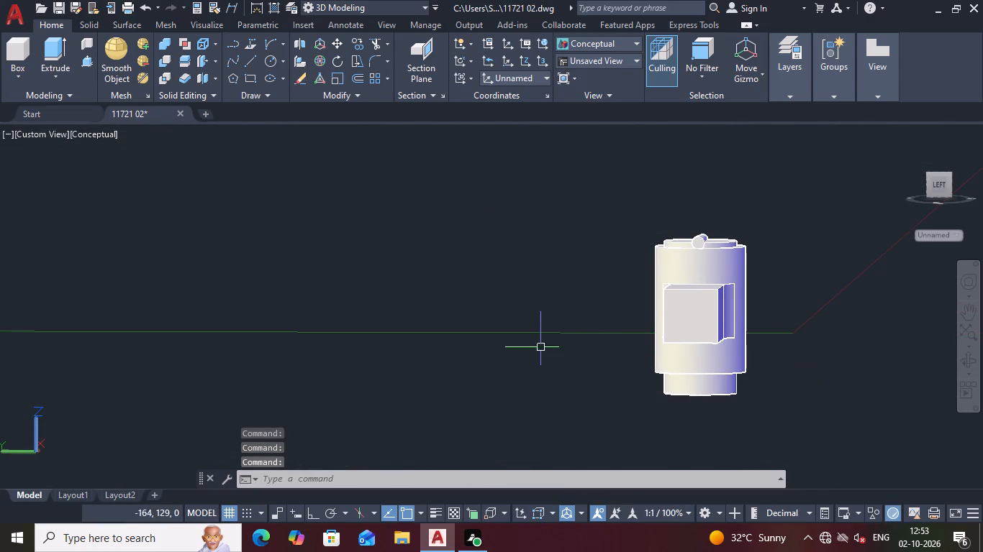
middle_click_drag(535, 349, 651, 372)
middle_click_drag(650, 372, 468, 338)
middle_click_drag(468, 338, 490, 348, "shift")
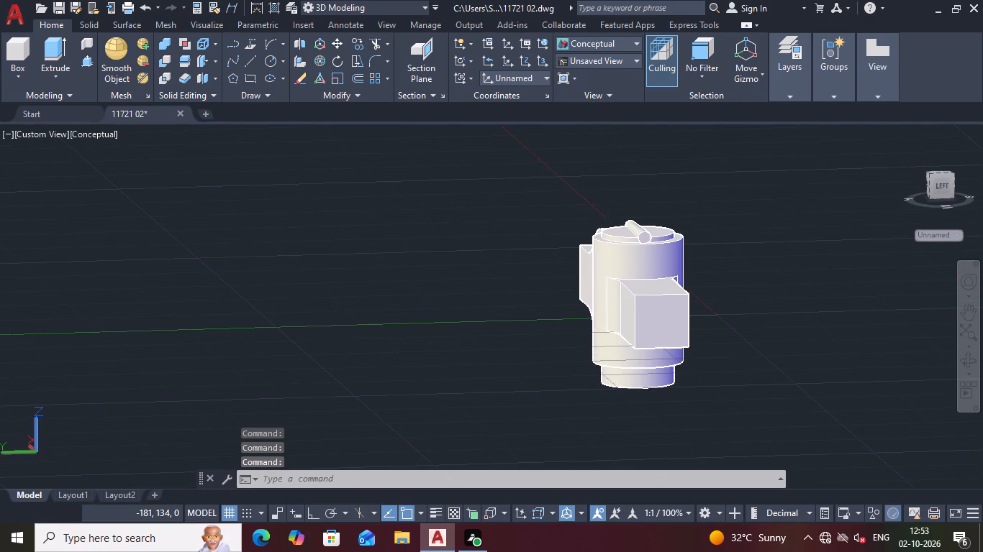
middle_click_drag(493, 324, 658, 330, "shift")
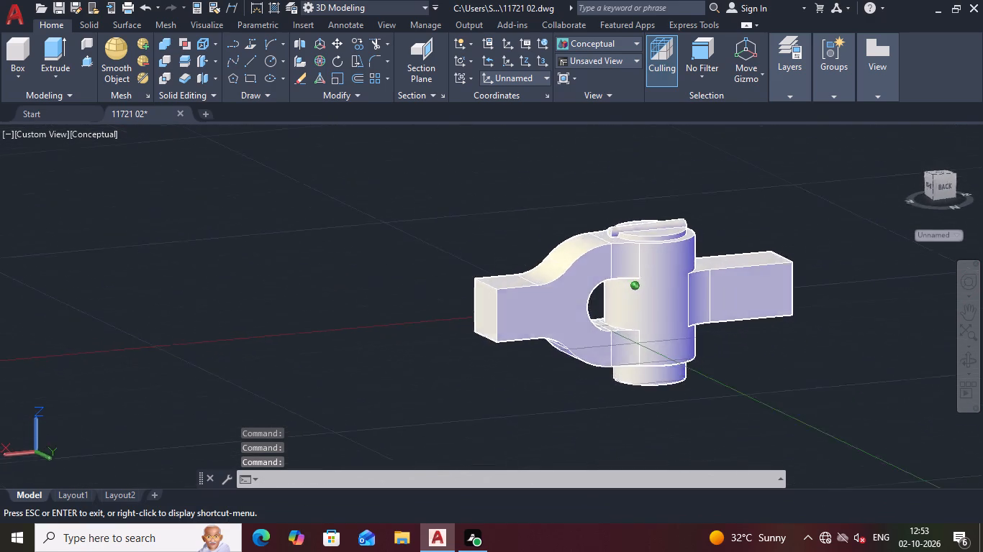
middle_click_drag(658, 330, 640, 341, "shift")
scroll(667, 231, "up", 3)
scroll(667, 231, "down", 1)
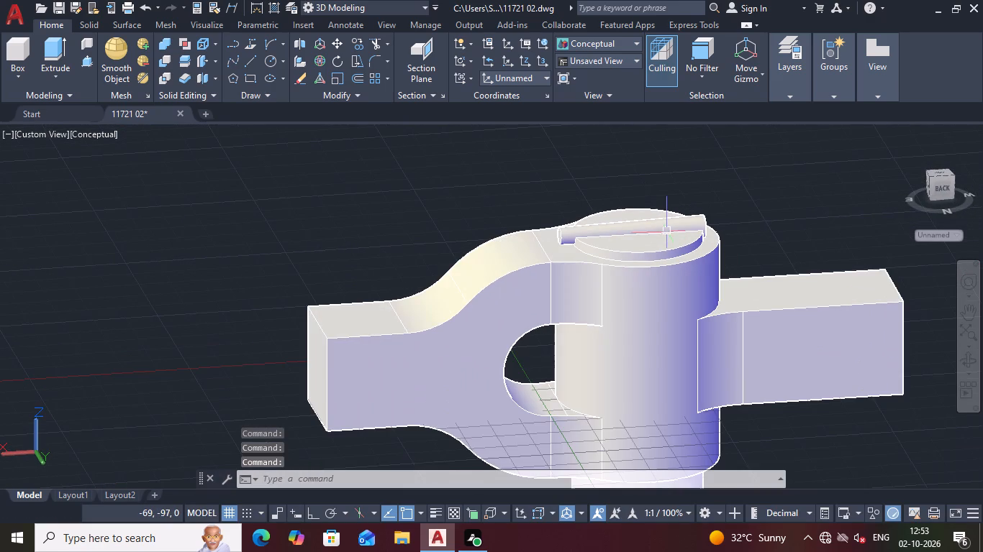
scroll(403, 516, "down", 1)
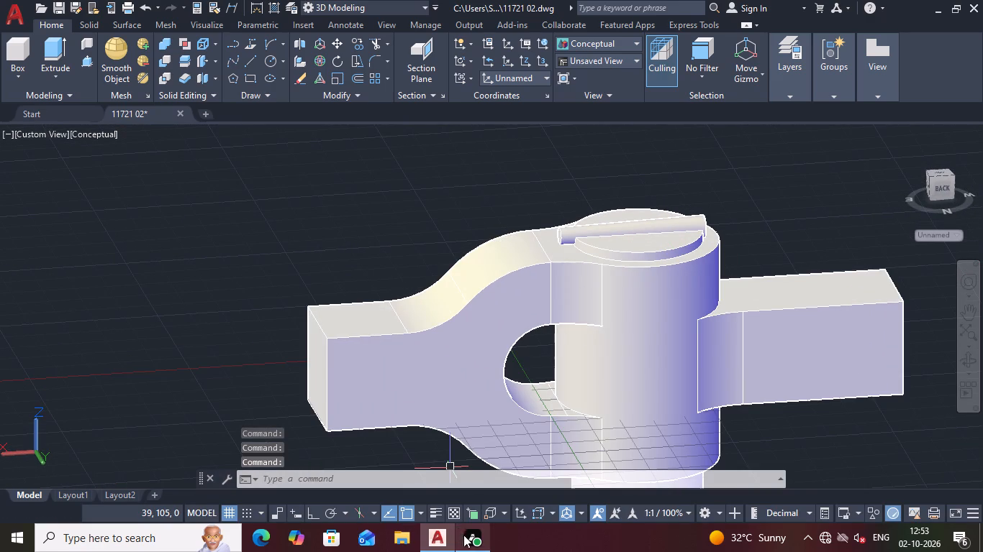
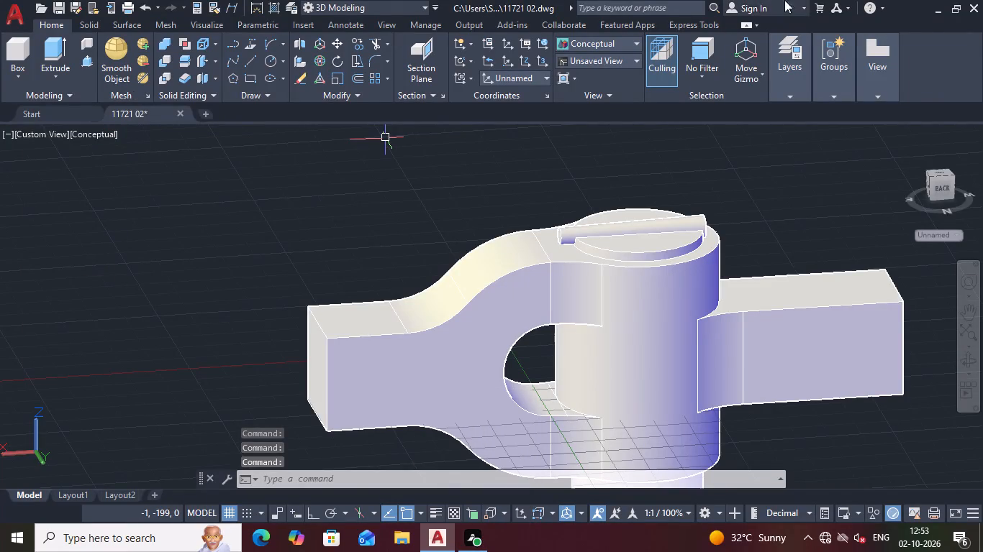
Exit AutoCAD and save the changes to the drawing 11721 02.dwg.
left_click(977, 0)
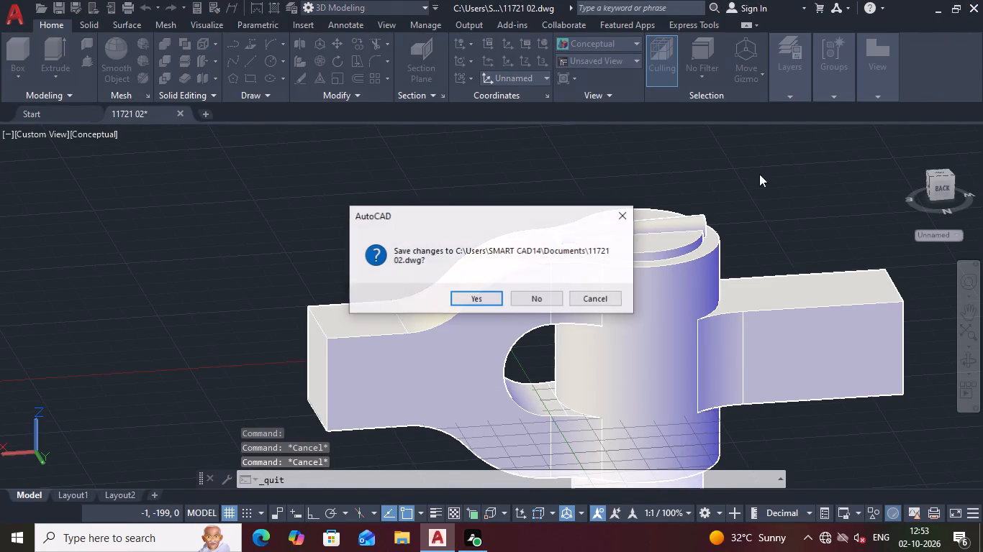
left_click(478, 298)
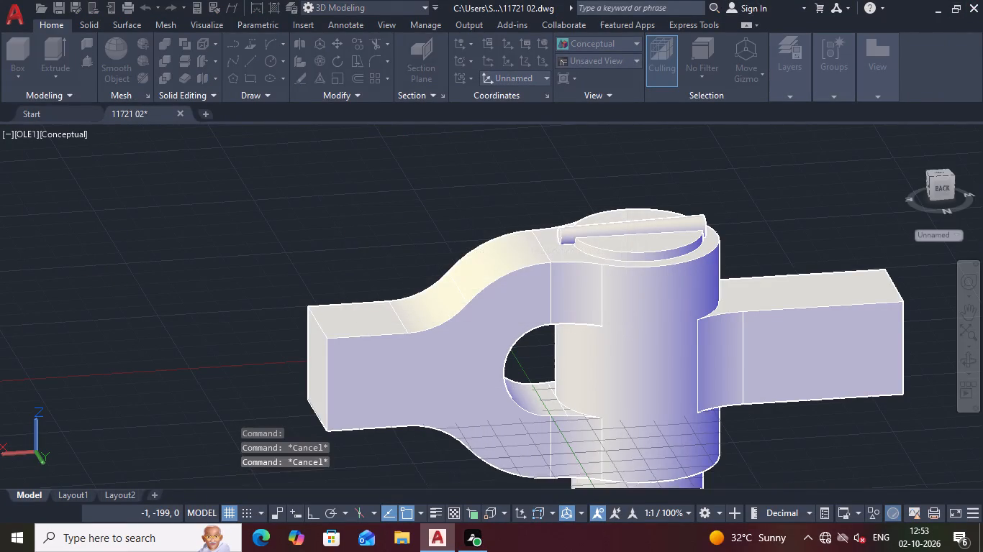